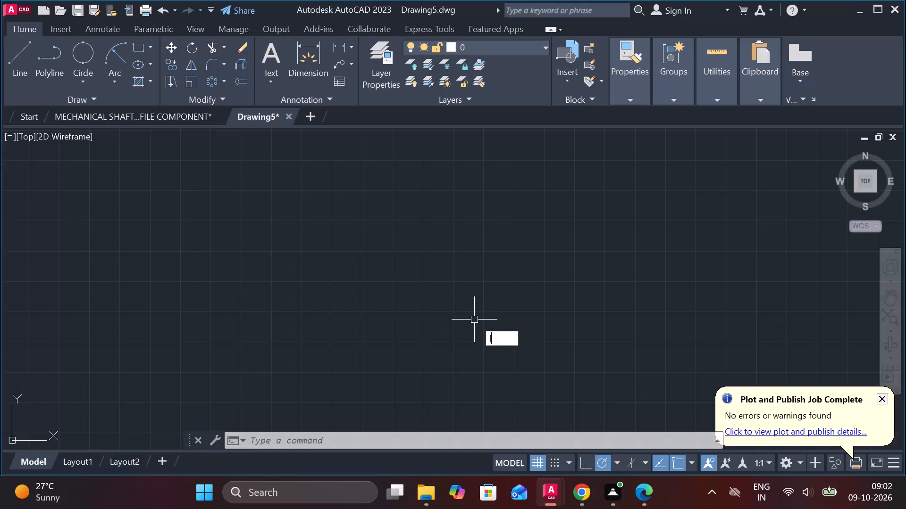
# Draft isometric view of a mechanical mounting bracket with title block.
# Turn on log file recording with the LOGFILEON command.
pyautogui.press('o')
pyautogui.press('g')
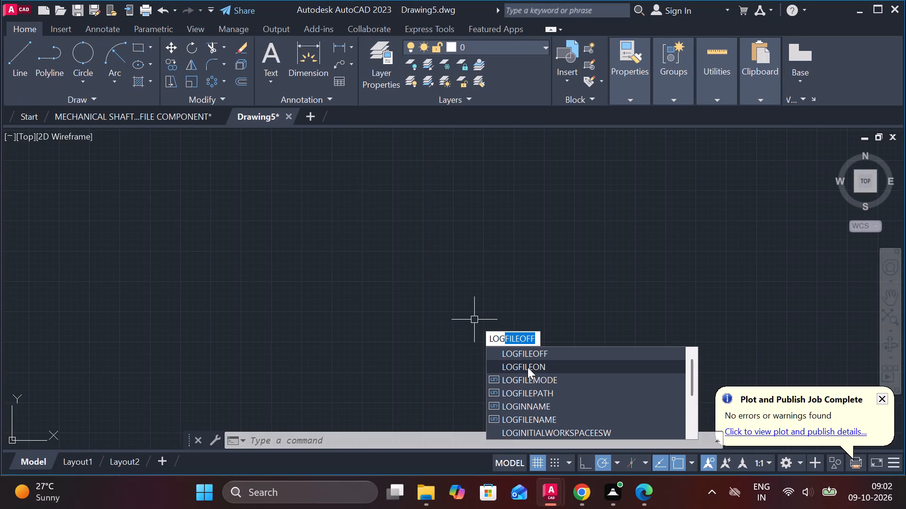
pyautogui.click(528, 367)
# Set the model space limits from lower-left corner 0,0 to upper-right corner 297,210.
pyautogui.write('limits')
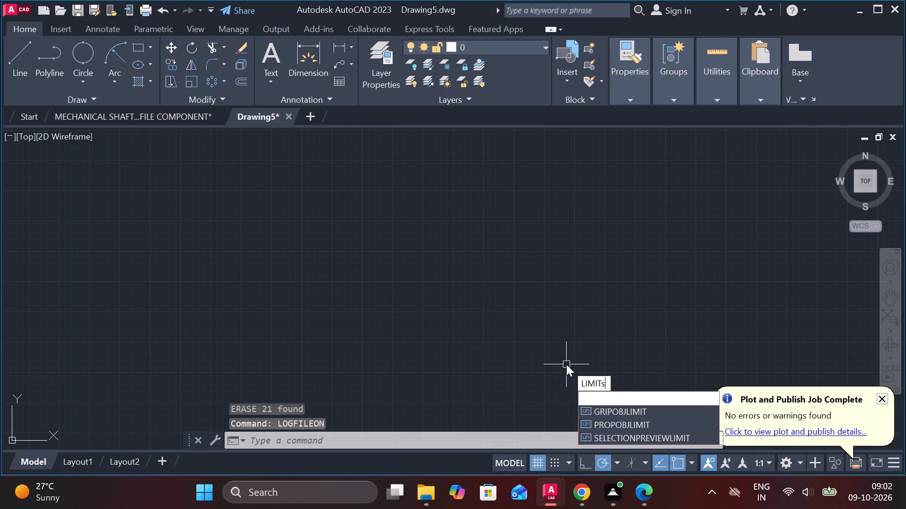
pyautogui.click(609, 399)
pyautogui.write('0,')
pyautogui.press('0')
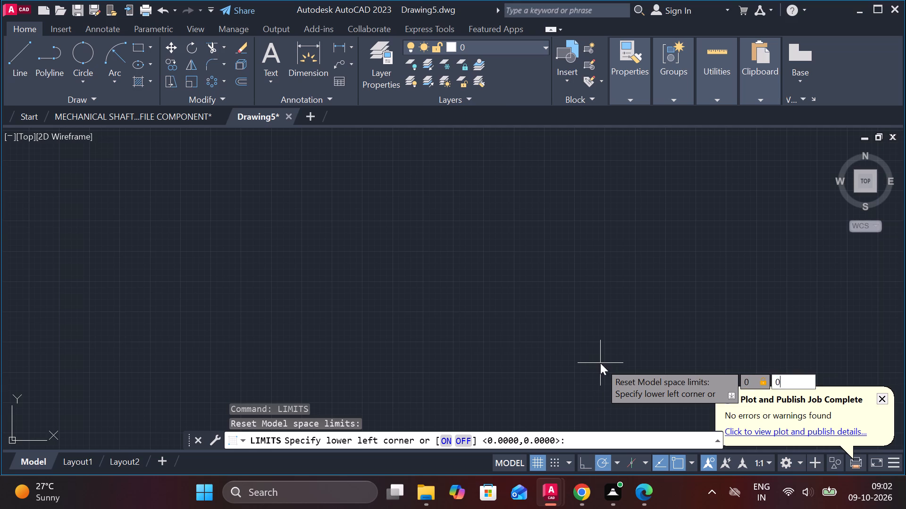
pyautogui.press('Return')
pyautogui.write('297')
pyautogui.write(',210')
pyautogui.press('Return')
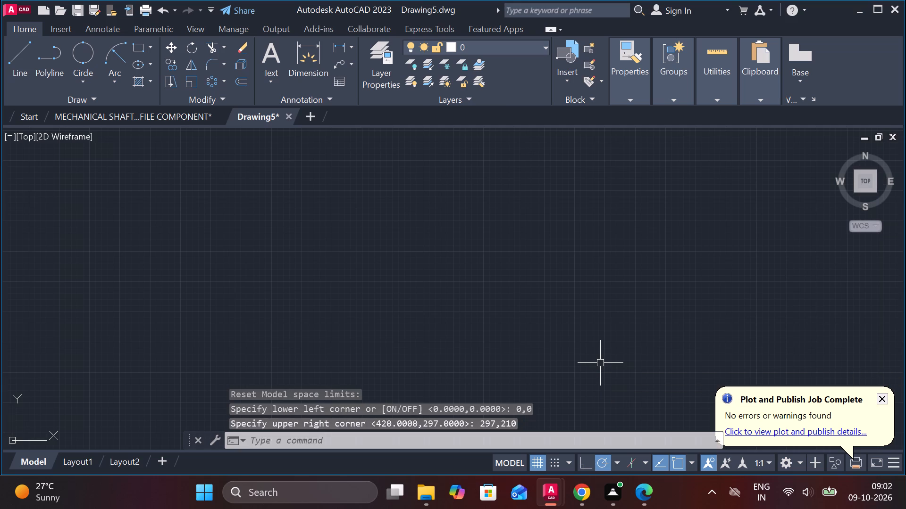
# Switch on isometric drafting with the right isoplane.
pyautogui.press('z')
pyautogui.press('Return')
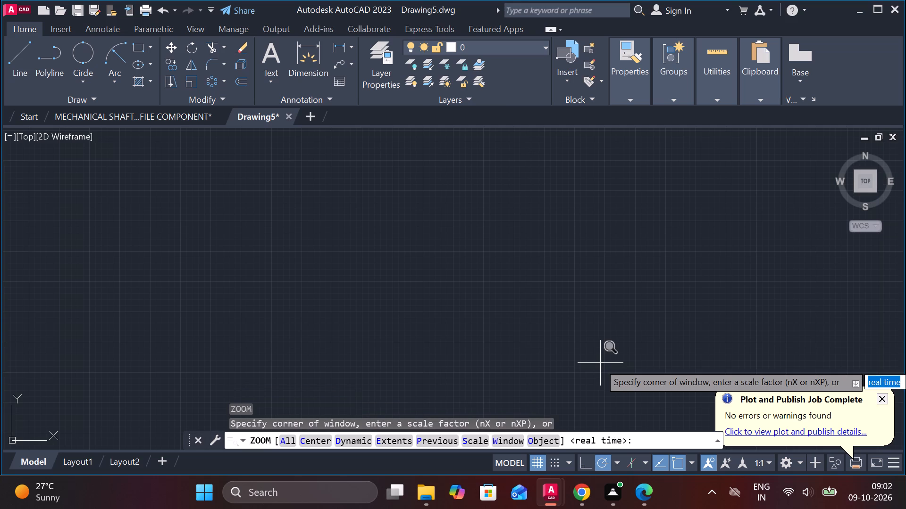
pyautogui.press('e')
pyautogui.press('Return')
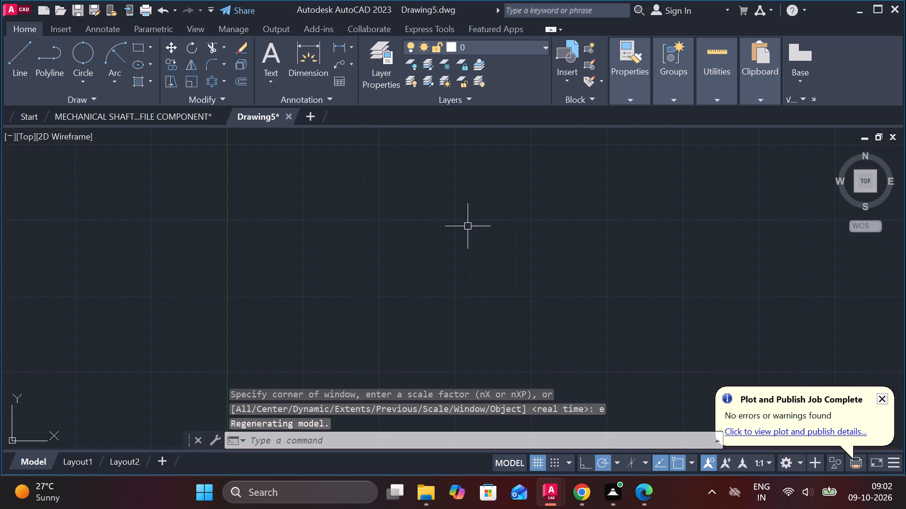
pyautogui.click(633, 457)
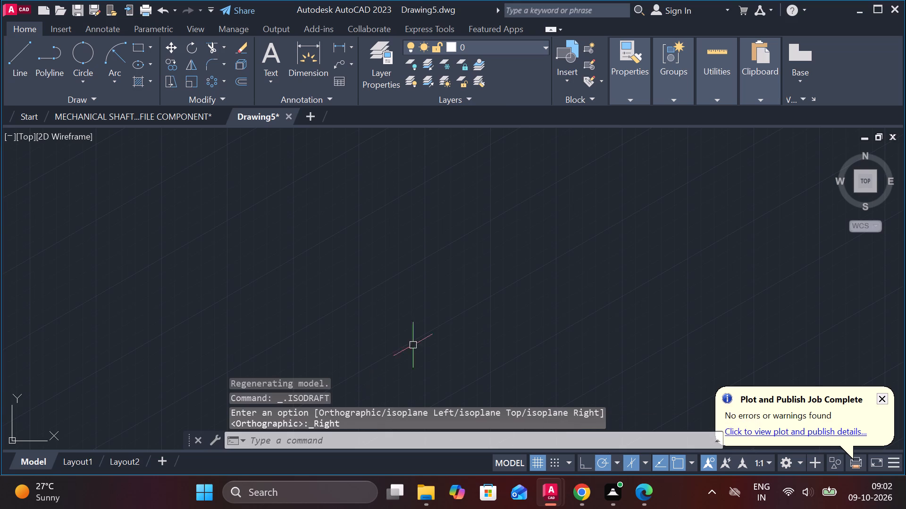
# Draw a closed isometric rhombus from lines of 105, 98, 105 and 98 along the 30° and 150° axes.
pyautogui.press('l')
pyautogui.press('Return')
pyautogui.click(433, 320)
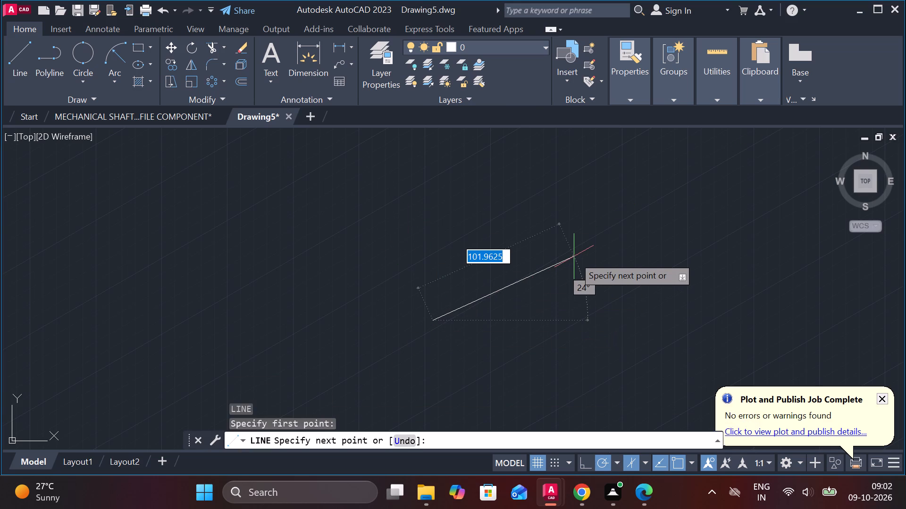
pyautogui.scroll(1, 574, 256)
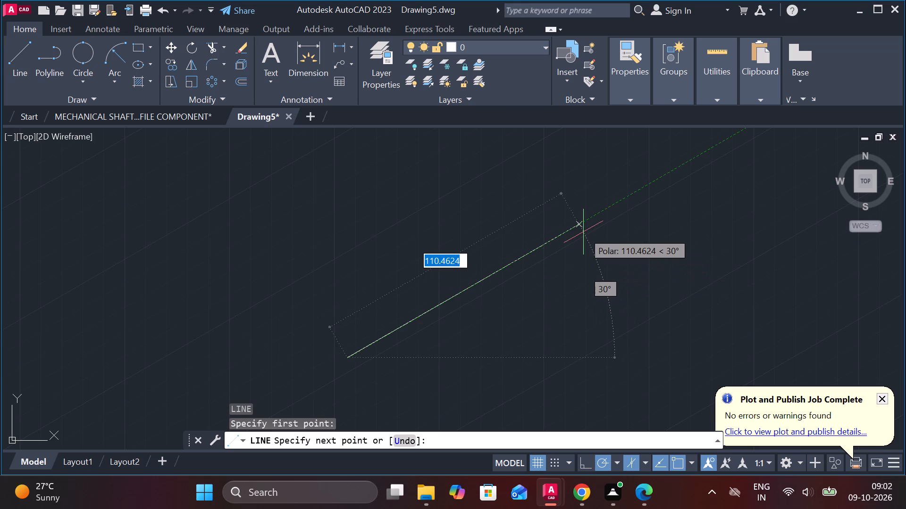
pyautogui.press('1')
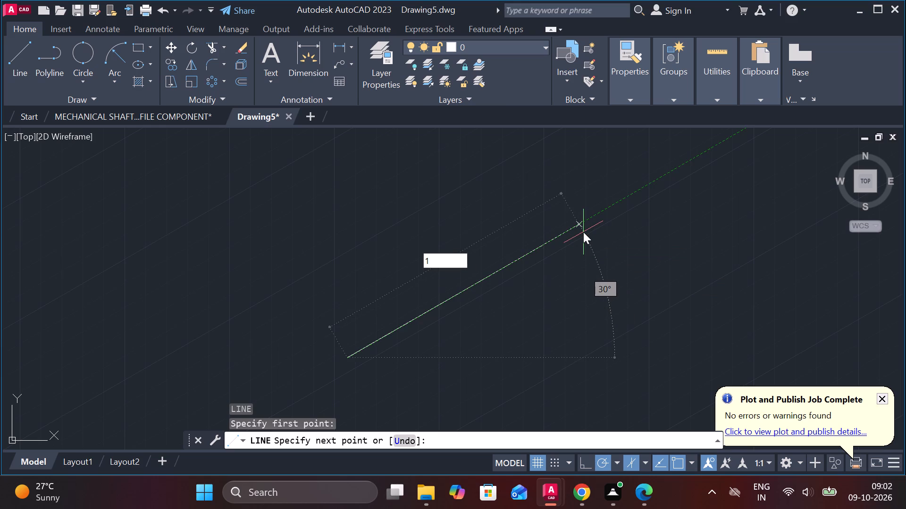
pyautogui.press('0')
pyautogui.press('5')
pyautogui.press('Return')
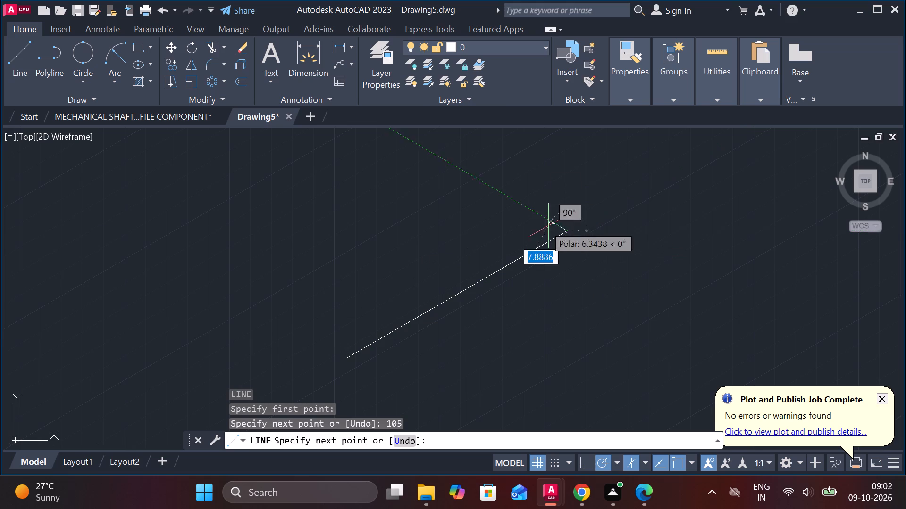
pyautogui.moveTo(444, 193); pyautogui.dragTo(489, 226, button='middle')
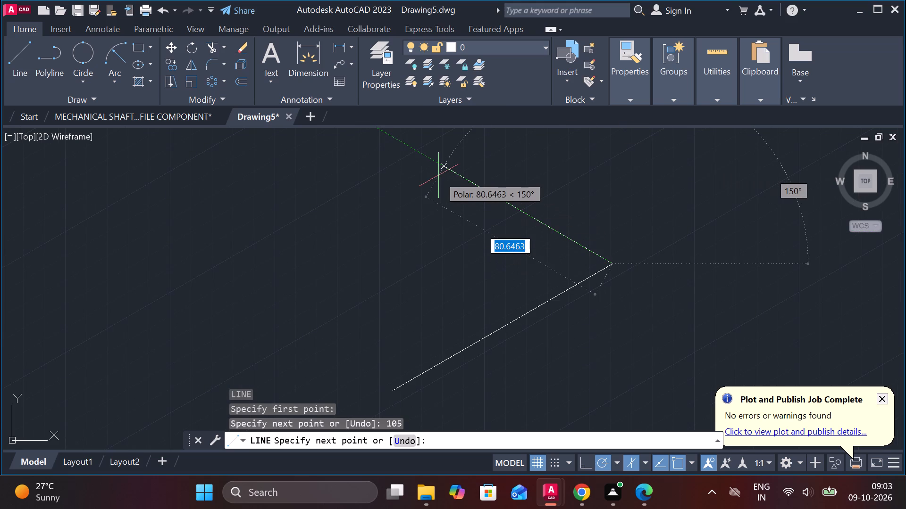
pyautogui.write('98')
pyautogui.press('Return')
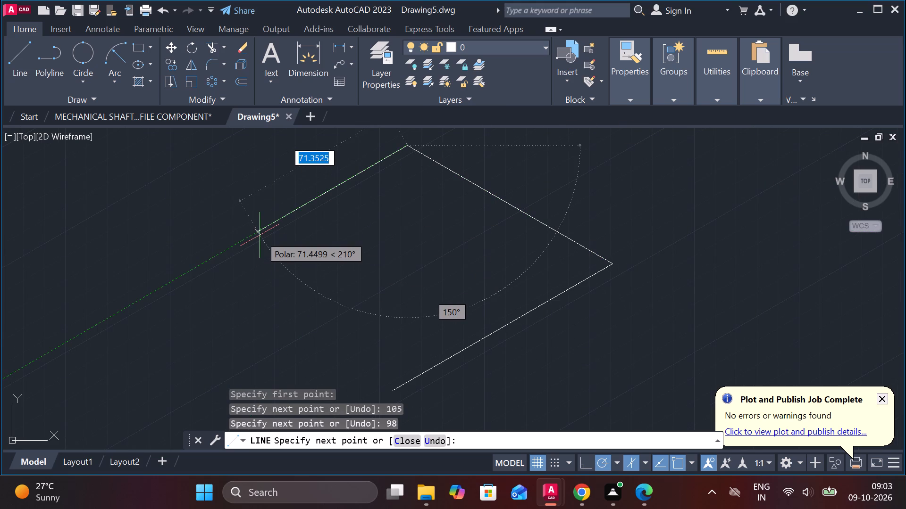
pyautogui.write('105')
pyautogui.press('Return')
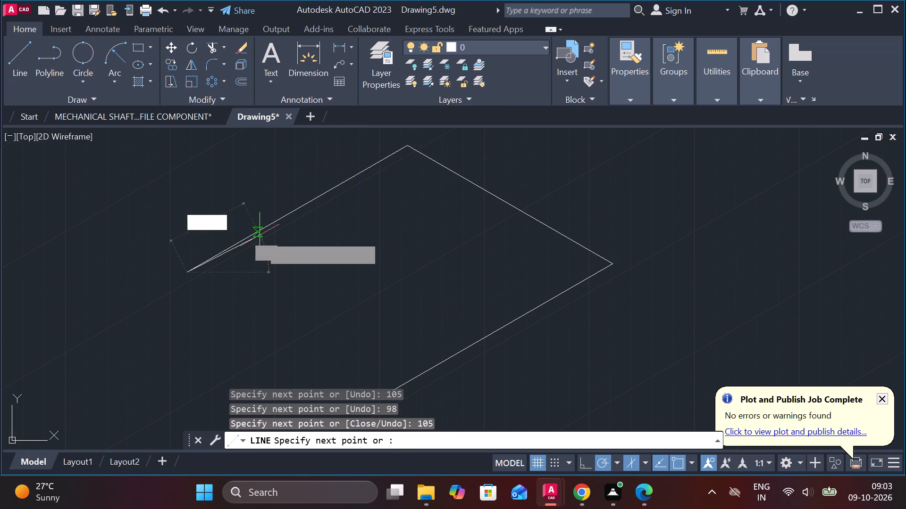
pyautogui.moveTo(381, 328); pyautogui.dragTo(372, 285, button='middle')
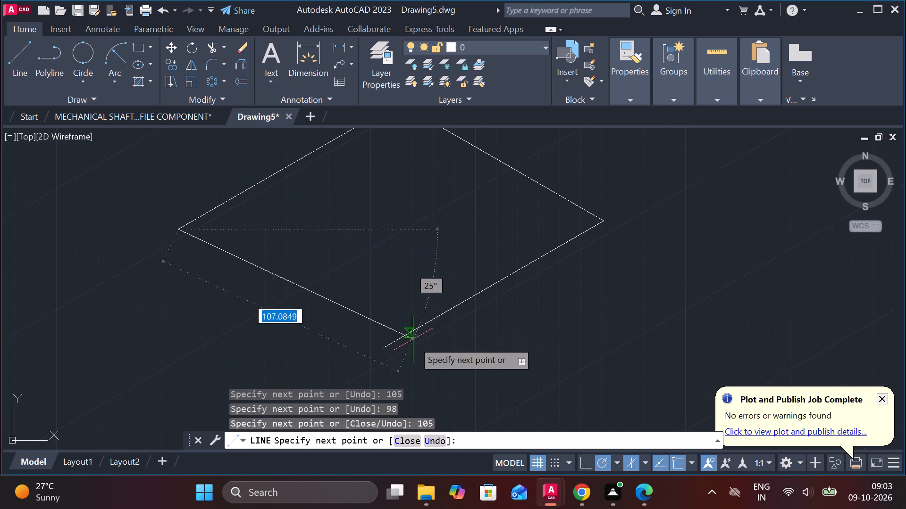
pyautogui.write('98')
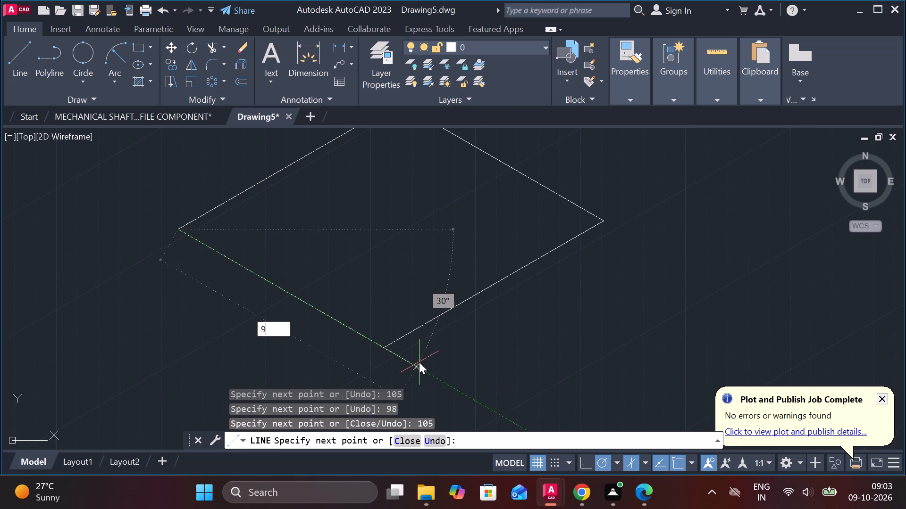
pyautogui.press('Return')
pyautogui.press('Escape')
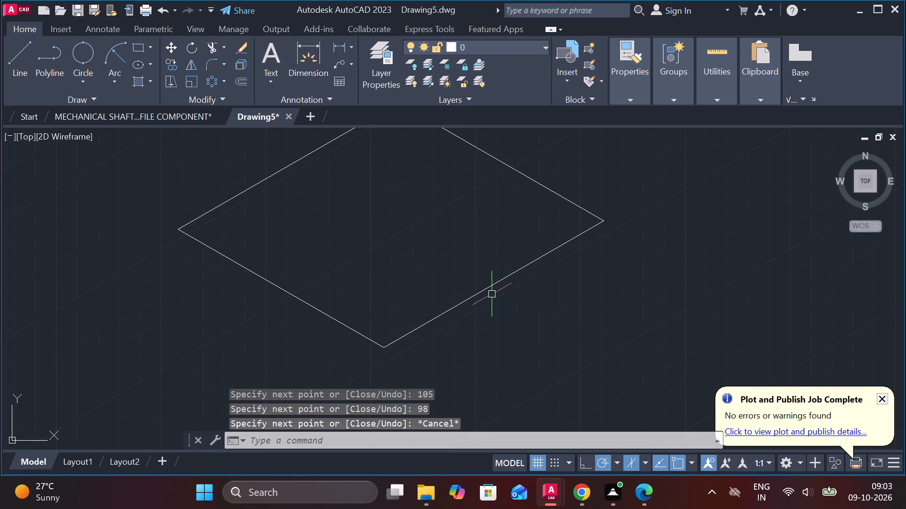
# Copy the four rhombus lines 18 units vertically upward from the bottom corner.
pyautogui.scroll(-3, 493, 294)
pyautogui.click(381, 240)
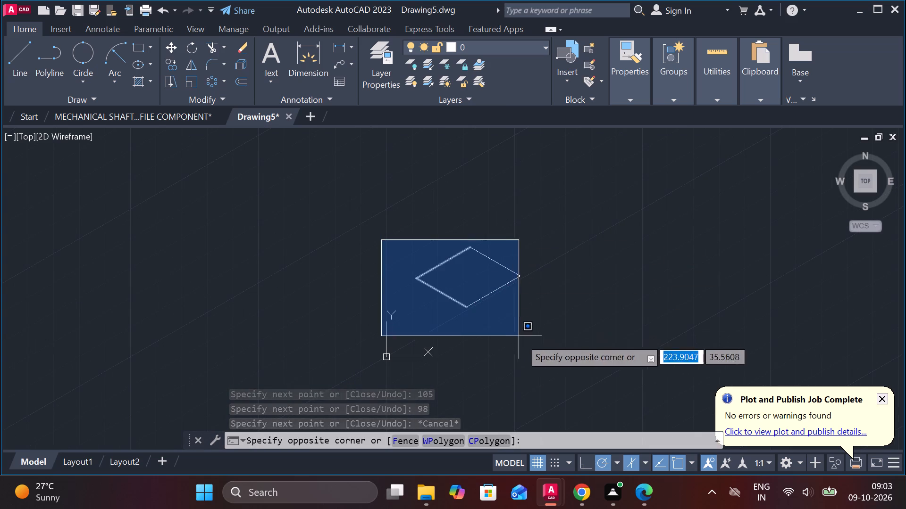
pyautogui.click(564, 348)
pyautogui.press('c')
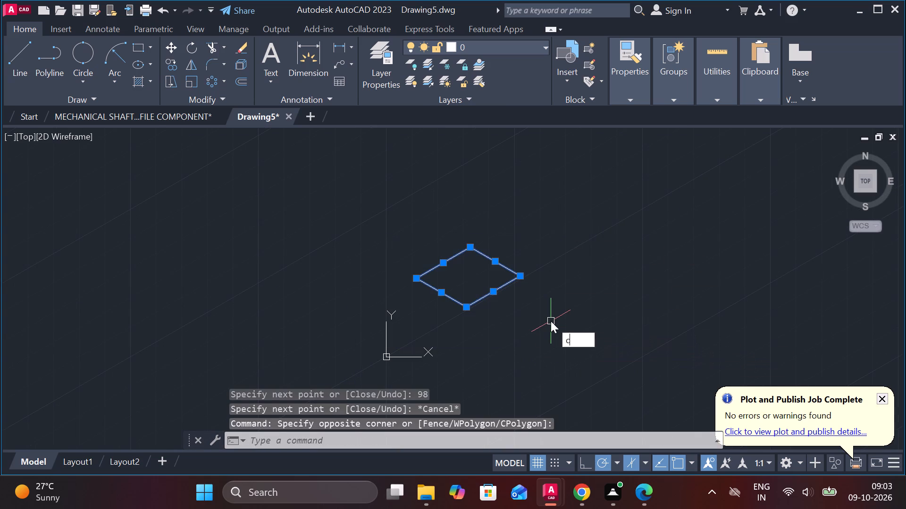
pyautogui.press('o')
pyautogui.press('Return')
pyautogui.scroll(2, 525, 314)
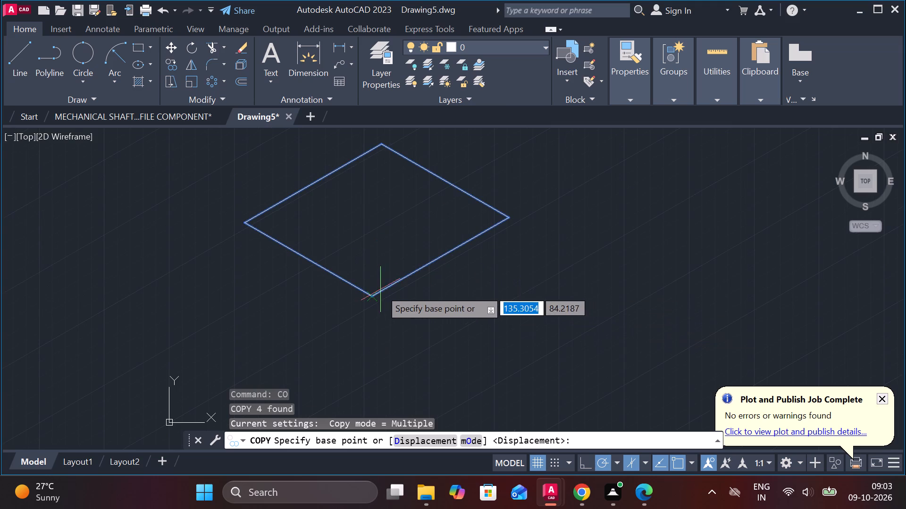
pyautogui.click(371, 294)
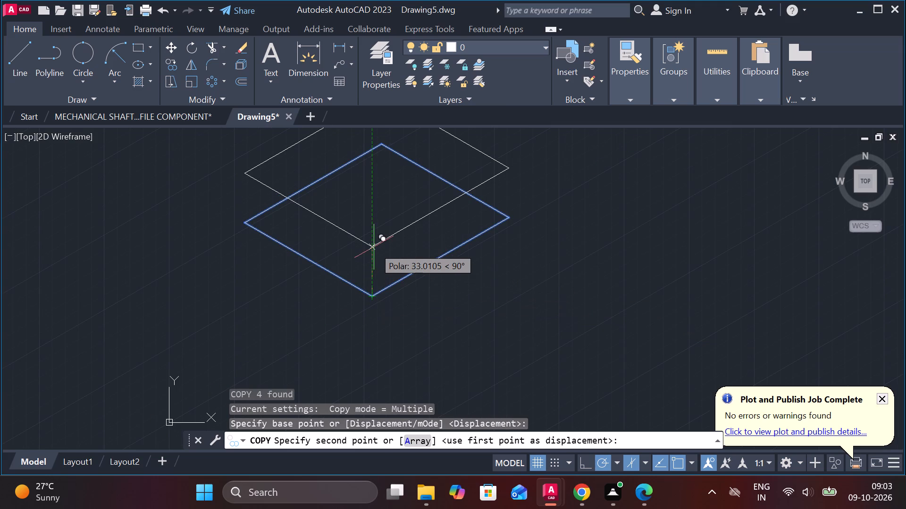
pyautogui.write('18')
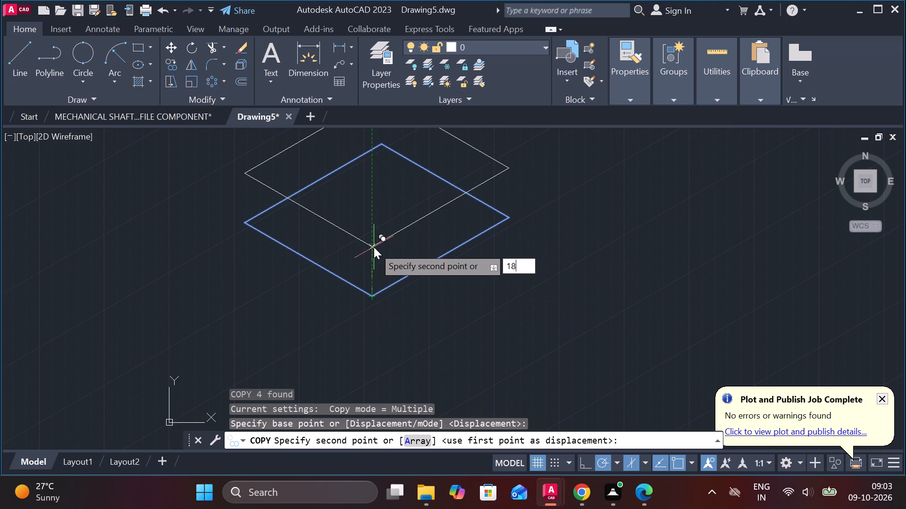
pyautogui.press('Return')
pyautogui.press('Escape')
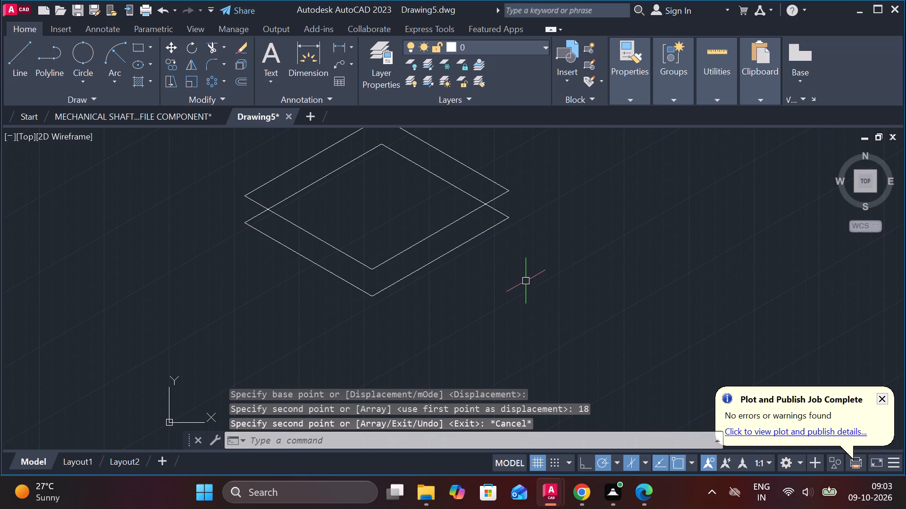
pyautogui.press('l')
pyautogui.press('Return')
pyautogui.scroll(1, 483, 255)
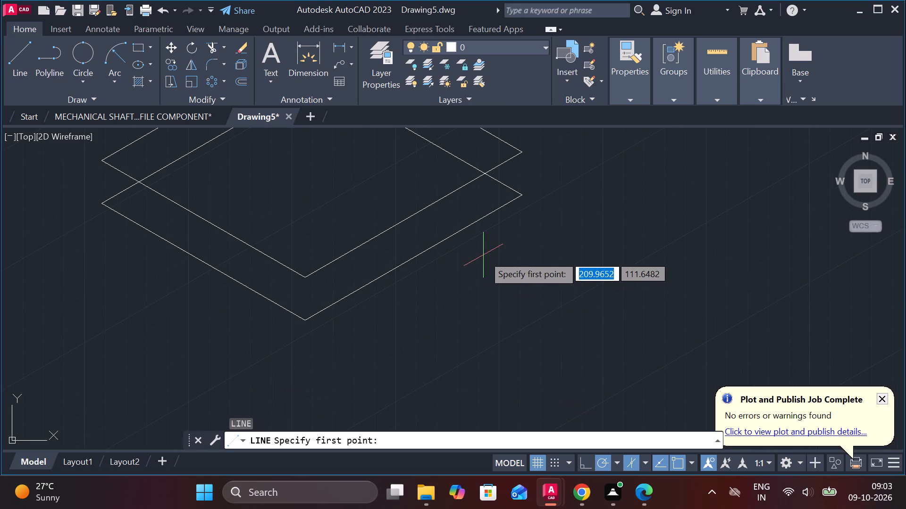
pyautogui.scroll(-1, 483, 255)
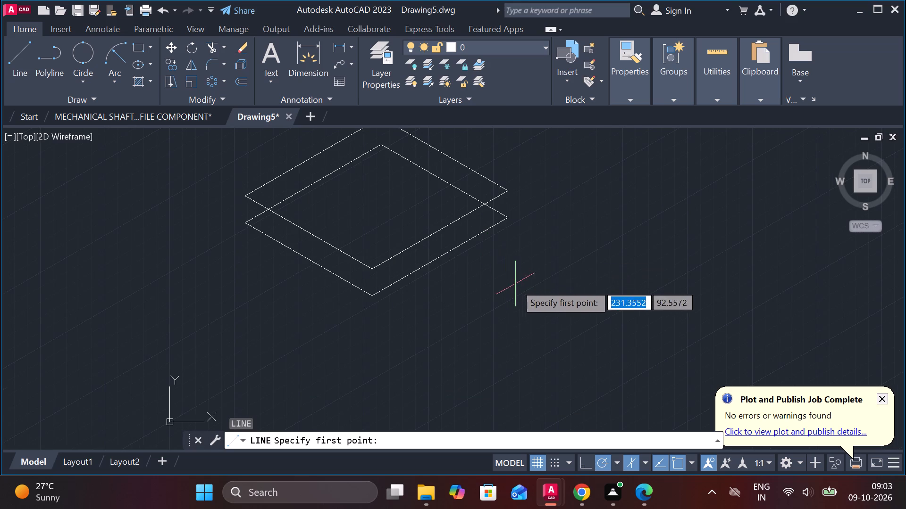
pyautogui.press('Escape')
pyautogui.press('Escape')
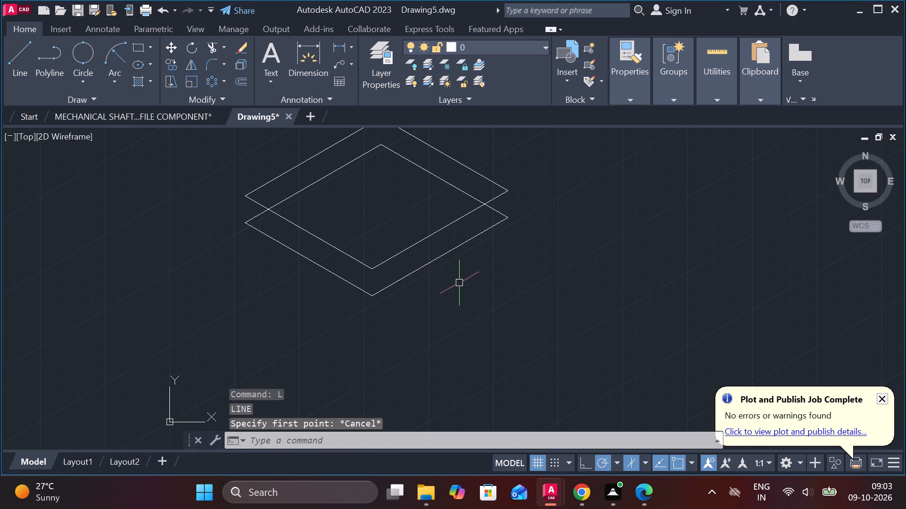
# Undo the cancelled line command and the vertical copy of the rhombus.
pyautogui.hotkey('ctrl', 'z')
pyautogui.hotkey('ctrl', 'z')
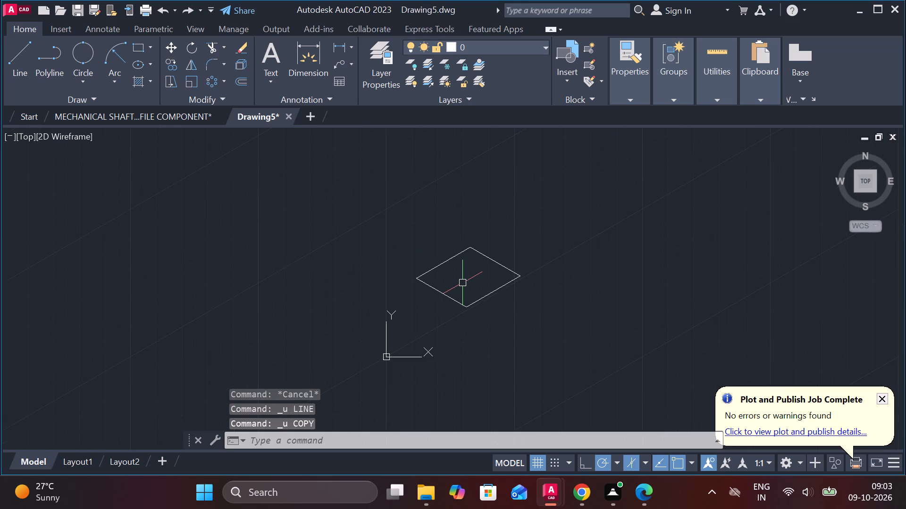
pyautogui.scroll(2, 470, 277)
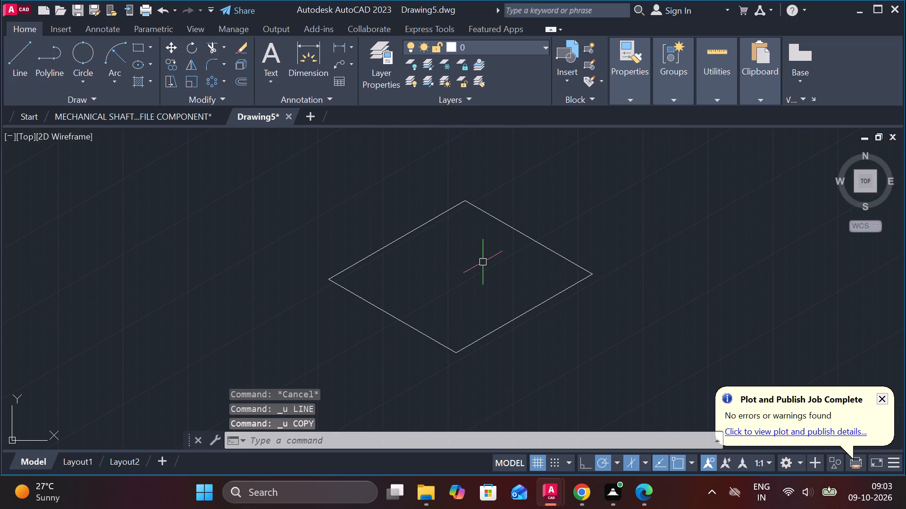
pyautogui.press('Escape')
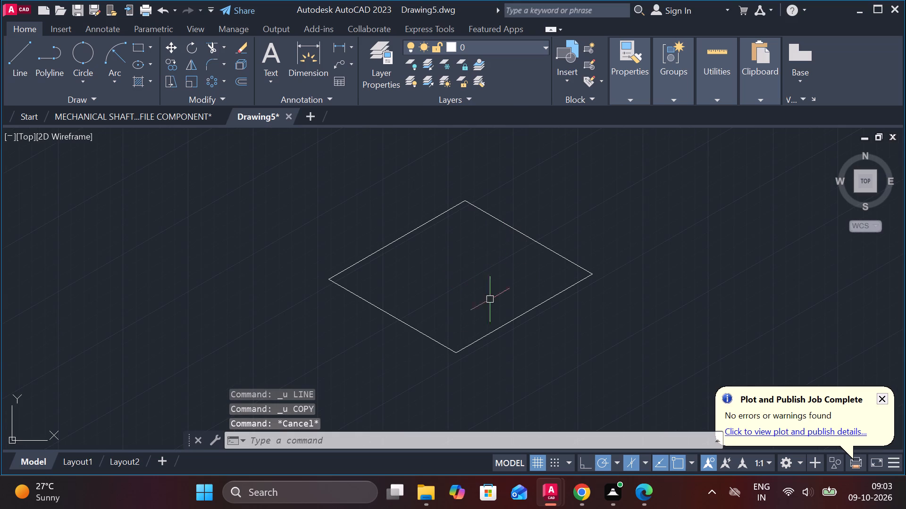
# Fillet the rhombus's right corner with a radius of 15.
pyautogui.press('f')
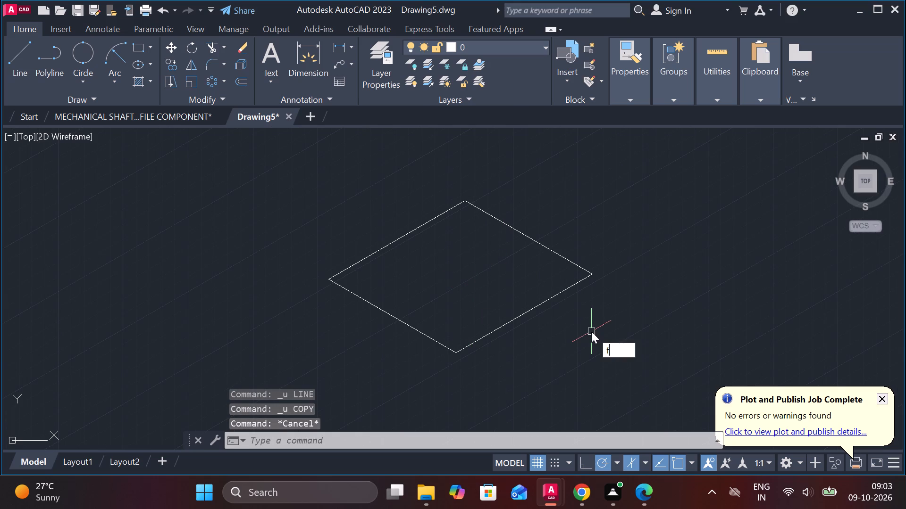
pyautogui.press('Return')
pyautogui.press('r')
pyautogui.press('Return')
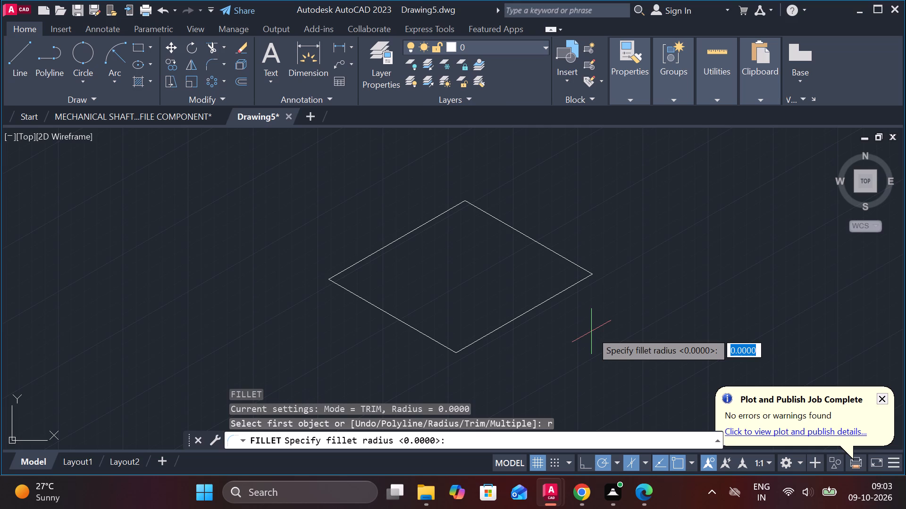
pyautogui.write('15')
pyautogui.press('Return')
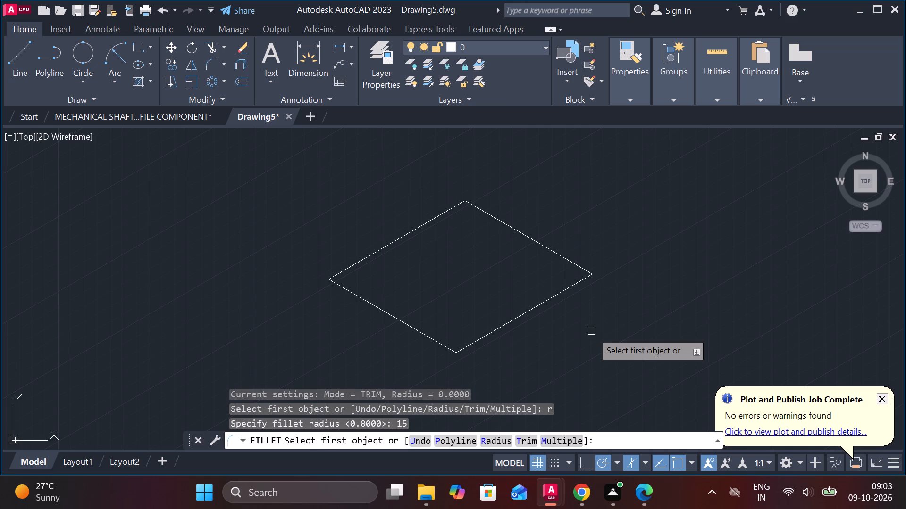
pyautogui.click(576, 260)
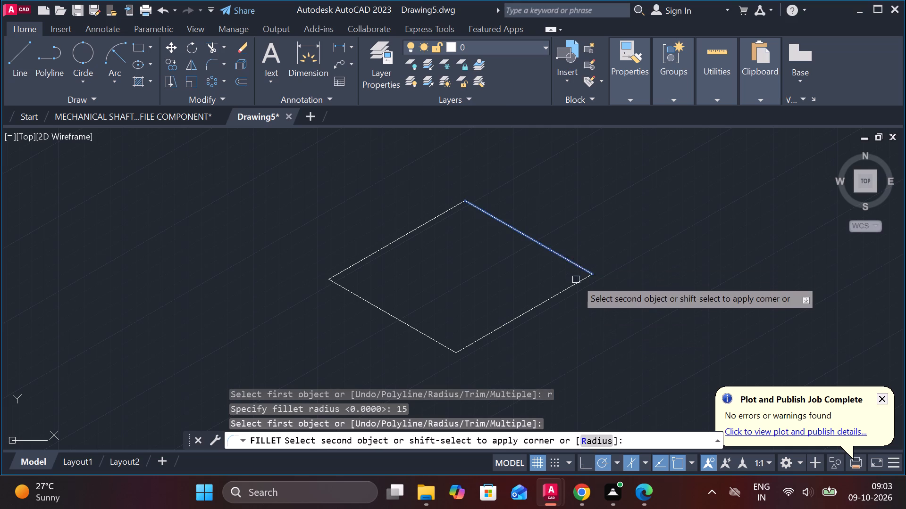
pyautogui.click(576, 283)
# Fillet the rhombus's bottom and left corners with the same radius of 15, leaving the top corner sharp.
pyautogui.press('space')
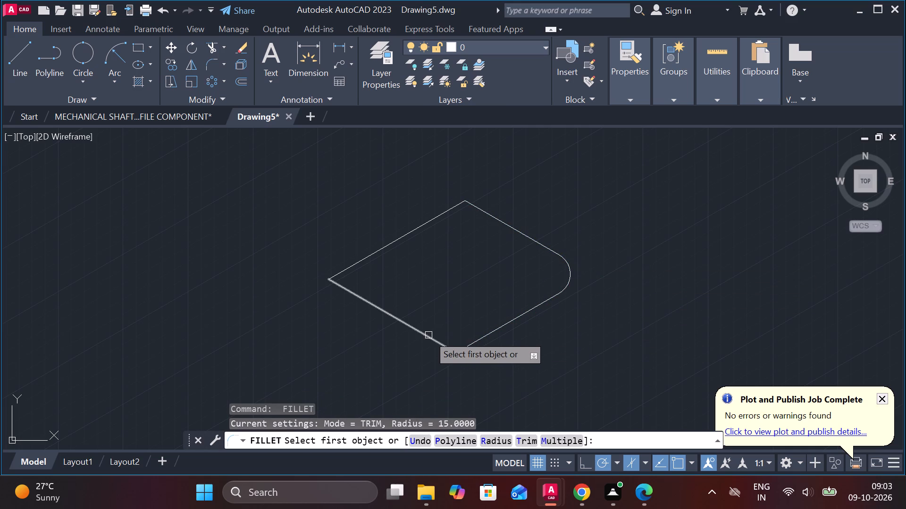
pyautogui.click(428, 335)
pyautogui.click(476, 340)
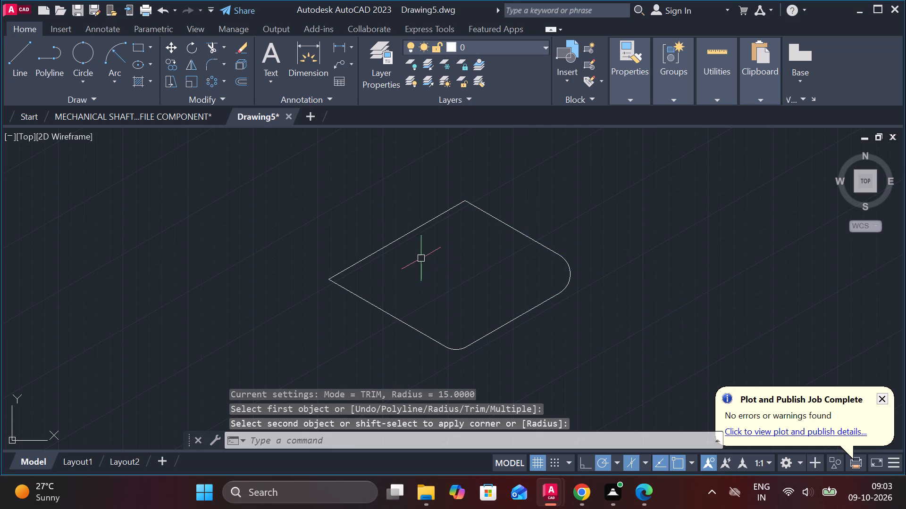
pyautogui.press('space')
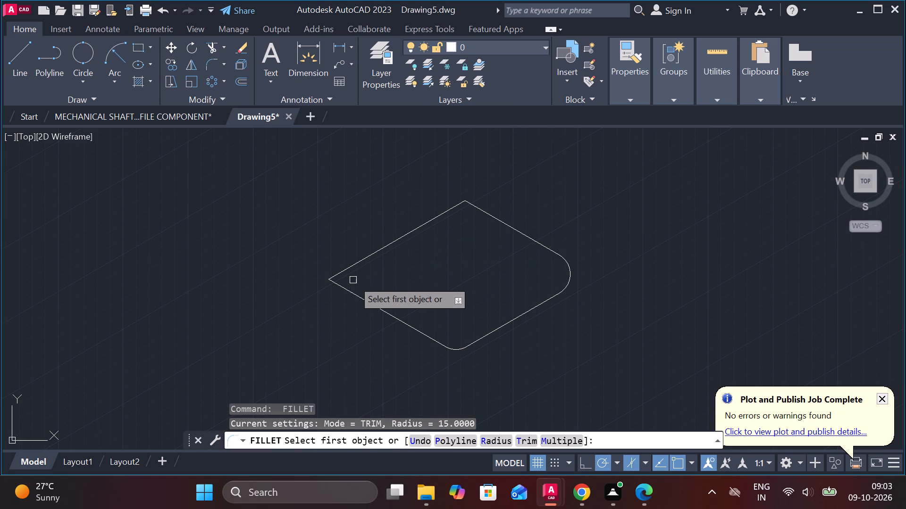
pyautogui.click(353, 269)
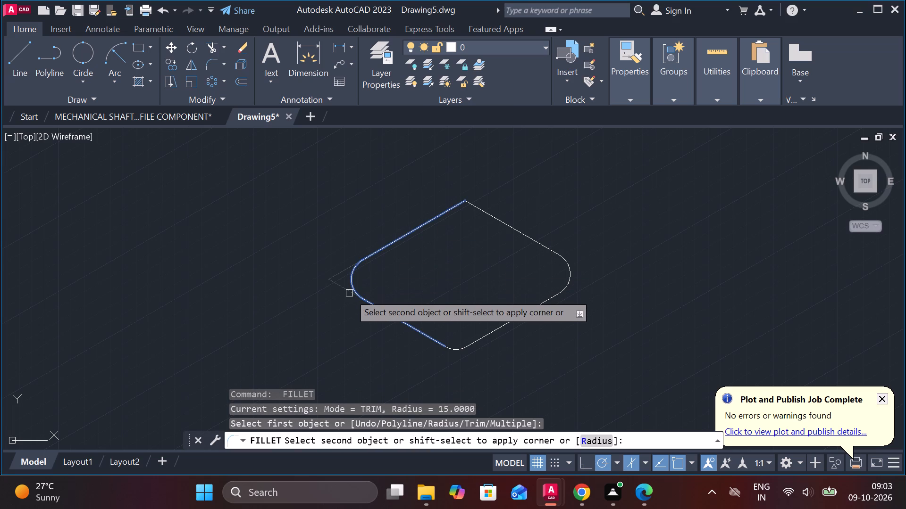
pyautogui.click(349, 293)
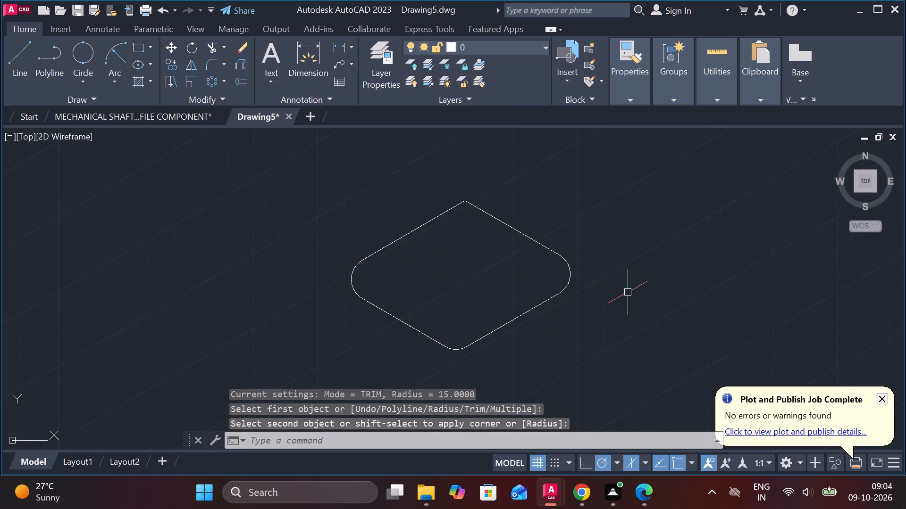
pyautogui.press('Escape')
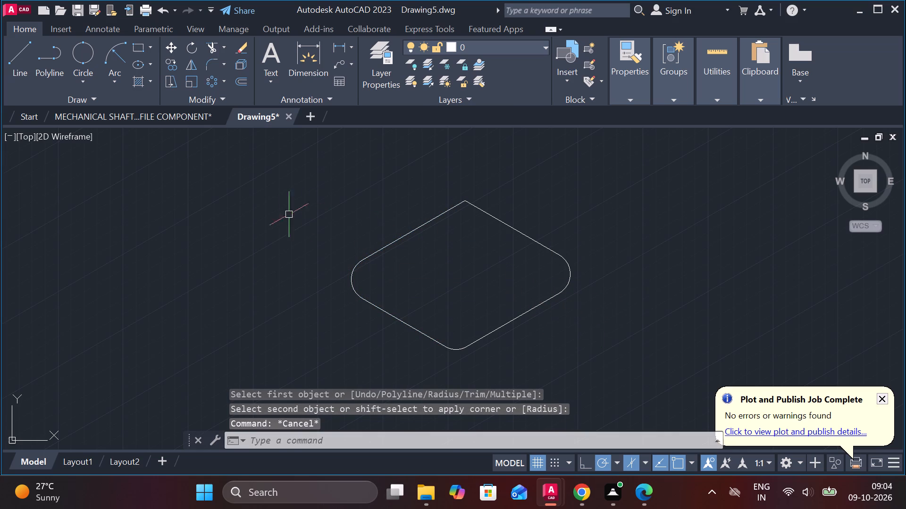
pyautogui.click(278, 213)
pyautogui.press('Escape')
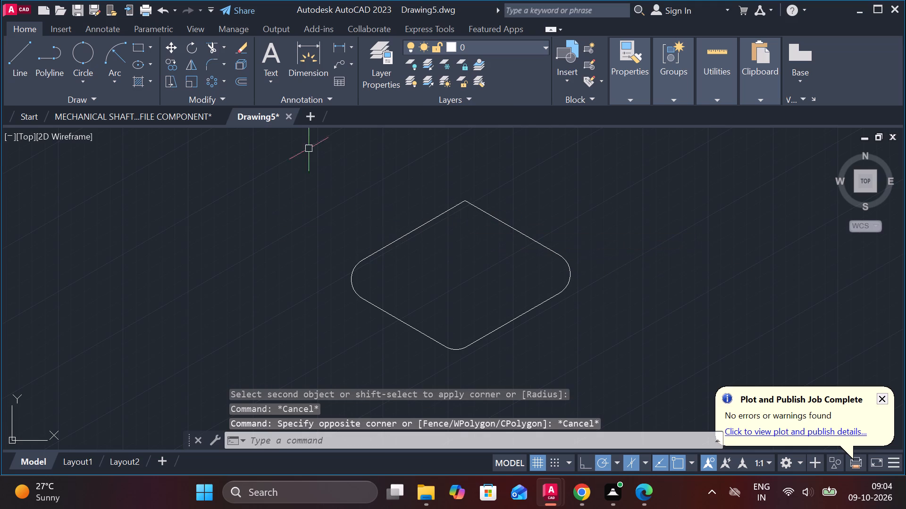
# Copy the entire filleted outline 18 units vertically upward.
pyautogui.click(284, 138)
pyautogui.click(699, 373)
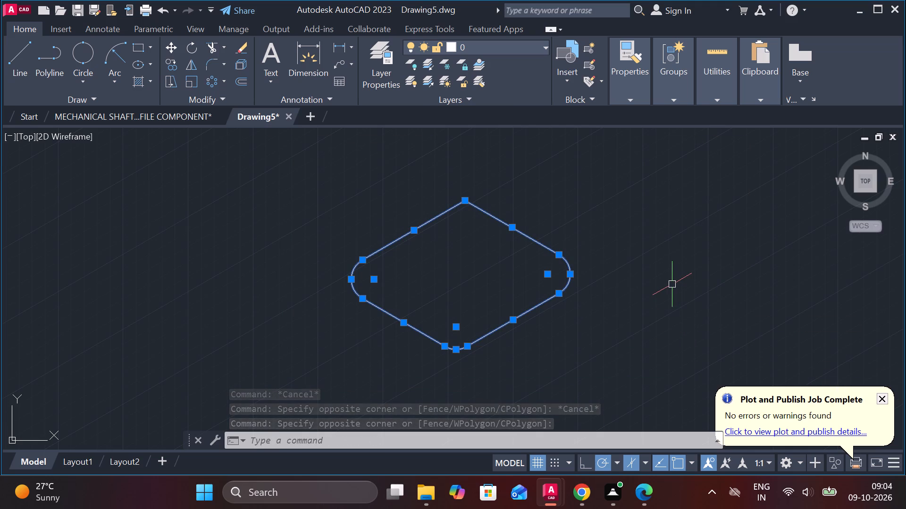
pyautogui.write('co')
pyautogui.press('Return')
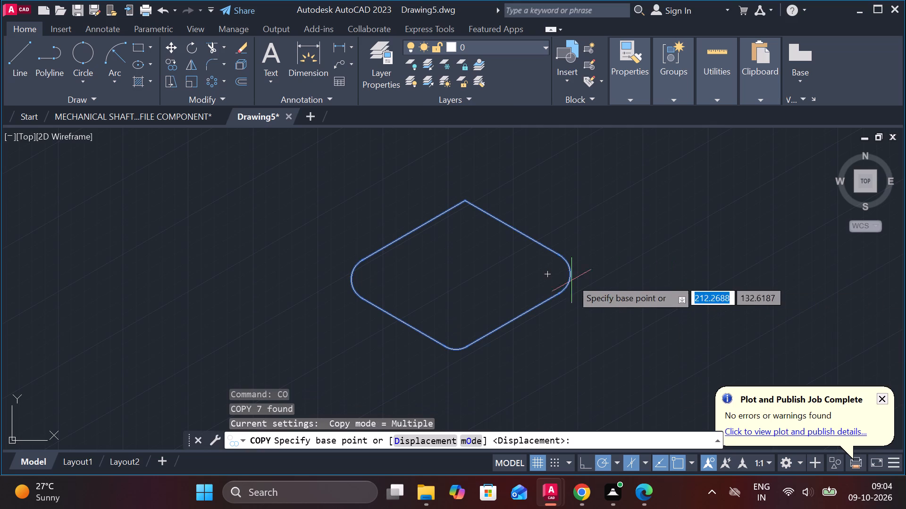
pyautogui.click(403, 320)
pyautogui.write('18')
pyautogui.press('Return')
pyautogui.press('Escape')
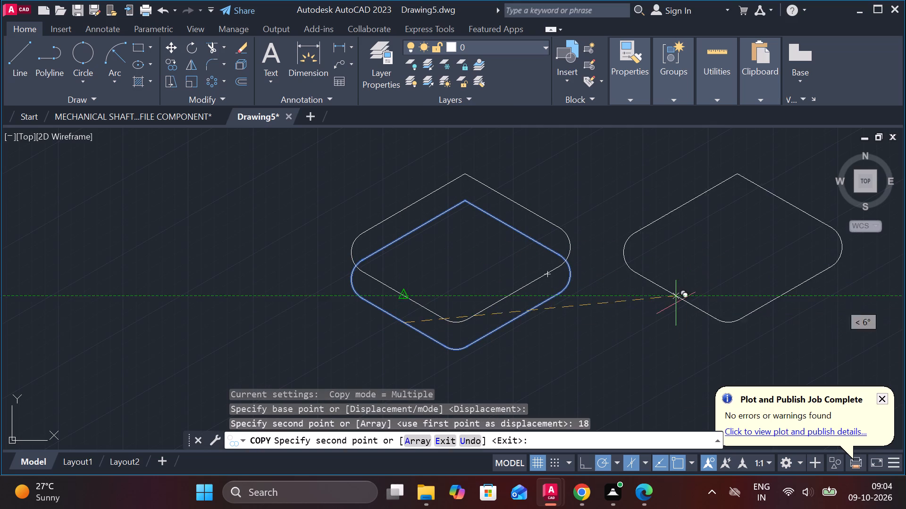
# Join the right rounded corners of the two outlines with a vertical line and trim its excess below the lower arc.
pyautogui.press('l')
pyautogui.press('Return')
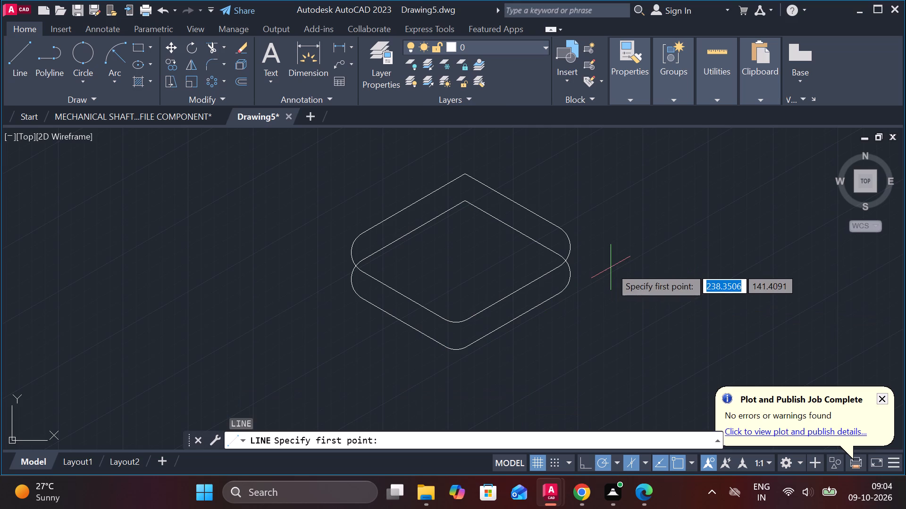
pyautogui.click(574, 244)
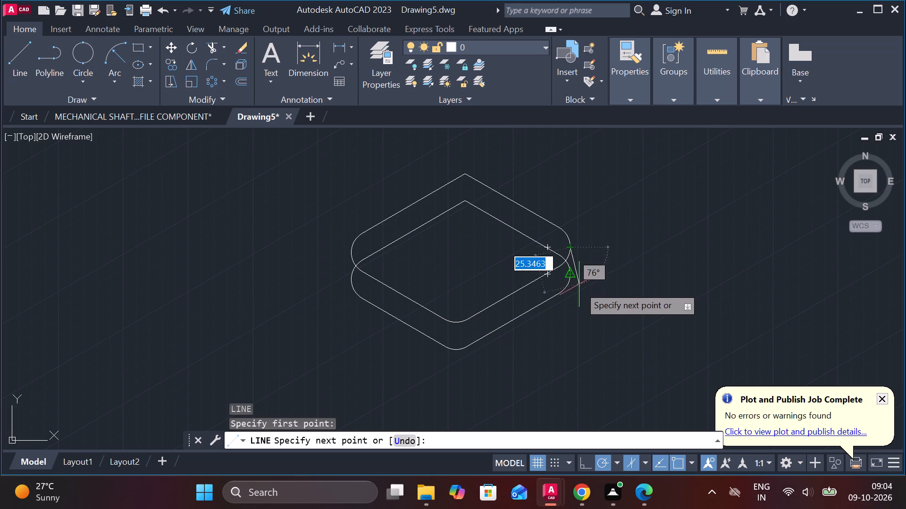
pyautogui.scroll(2, 579, 286)
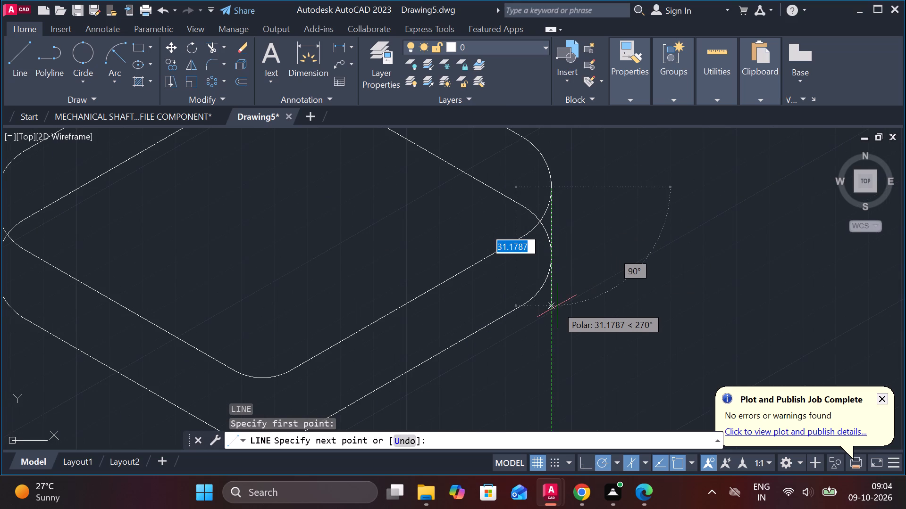
pyautogui.click(557, 306)
pyautogui.press('Escape')
pyautogui.write('tr')
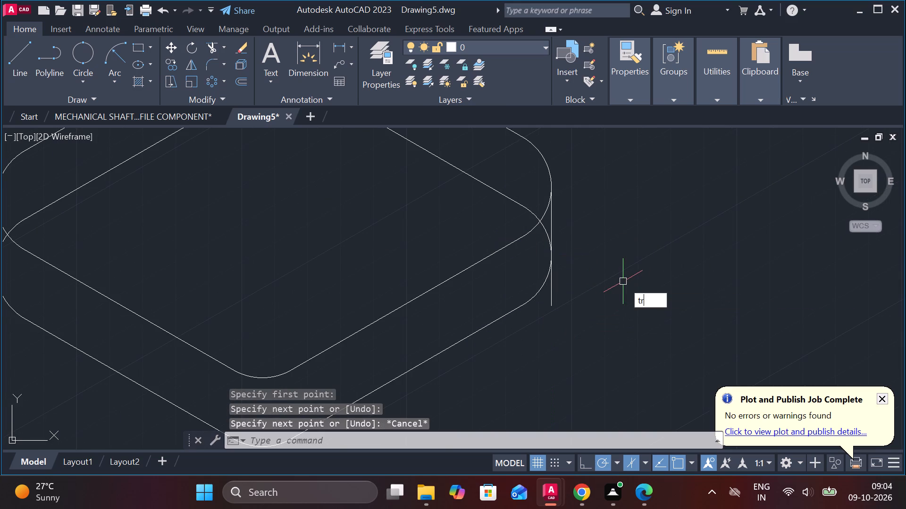
pyautogui.press('space')
pyautogui.click(552, 294)
pyautogui.scroll(-2, 572, 277)
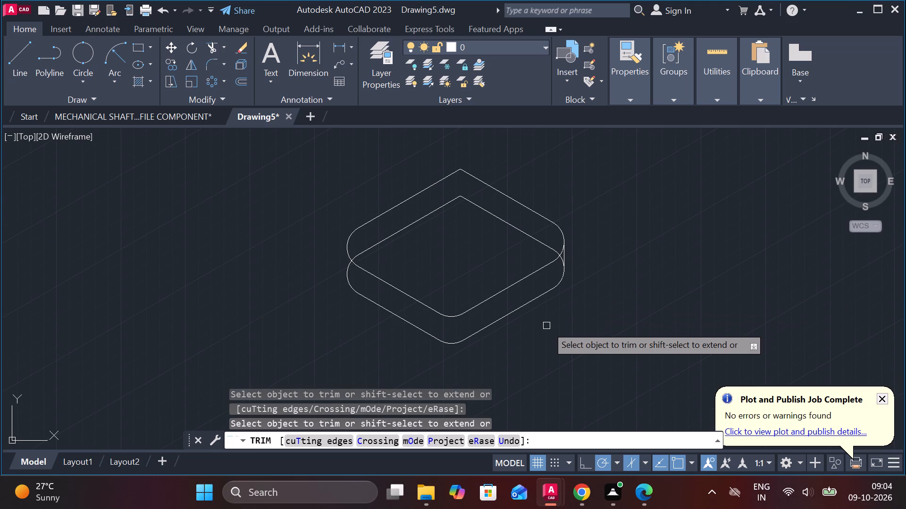
pyautogui.press('Escape')
# Join the left rounded corners of the two outlines with a vertical line and trim its excess below the lower arc.
pyautogui.press('l')
pyautogui.press('Return')
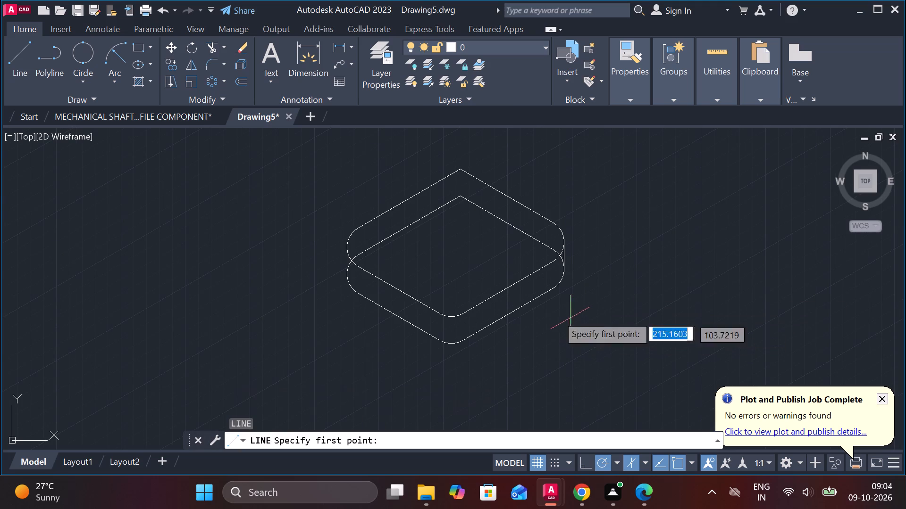
pyautogui.click(343, 250)
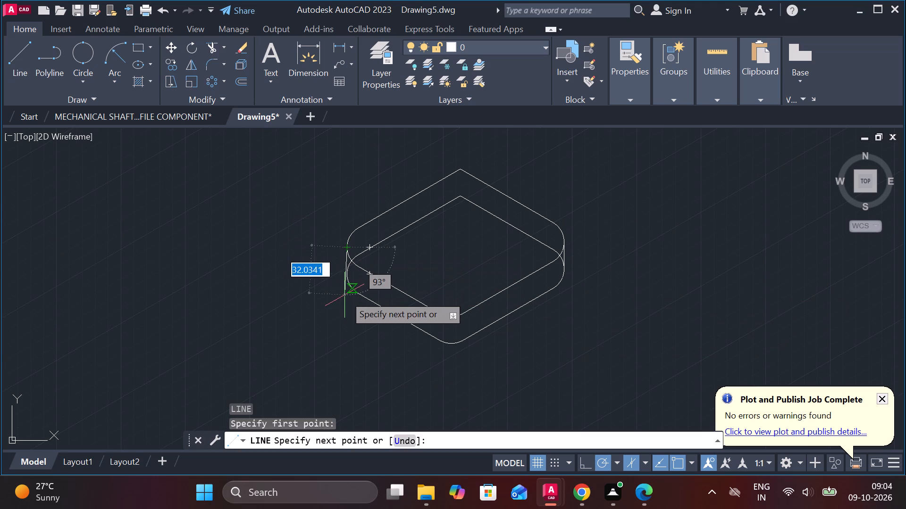
pyautogui.scroll(2, 345, 302)
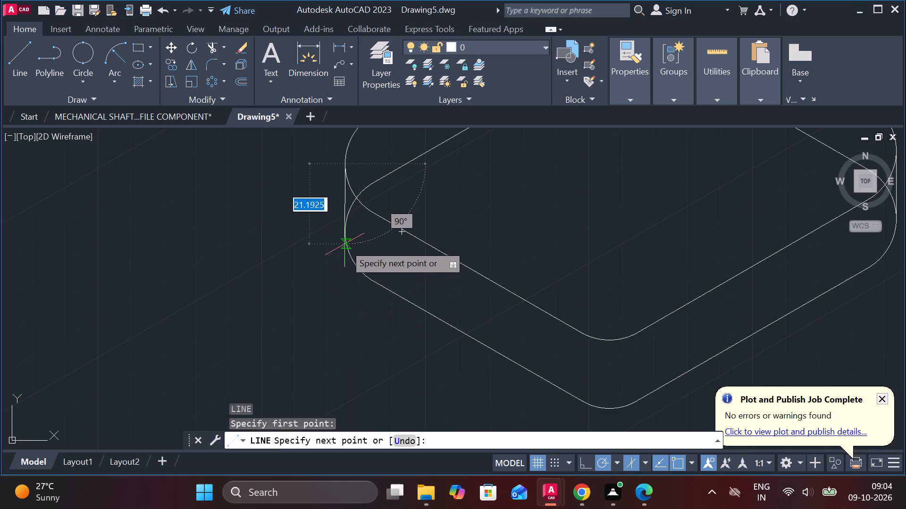
pyautogui.click(353, 311)
pyautogui.press('Escape')
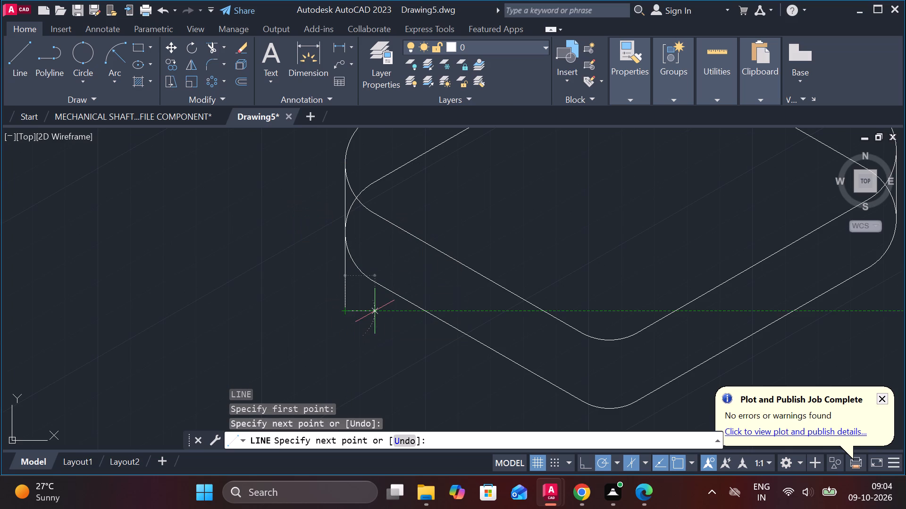
pyautogui.write('tr')
pyautogui.press('space')
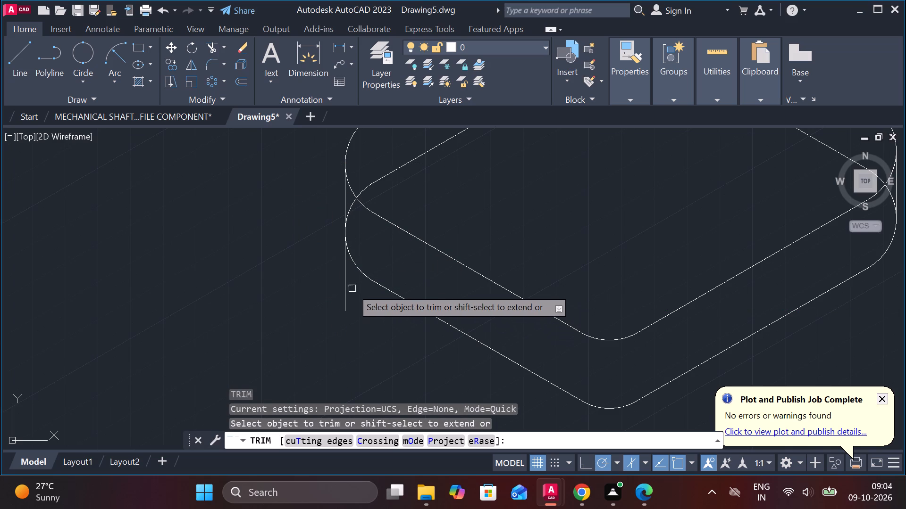
pyautogui.click(348, 276)
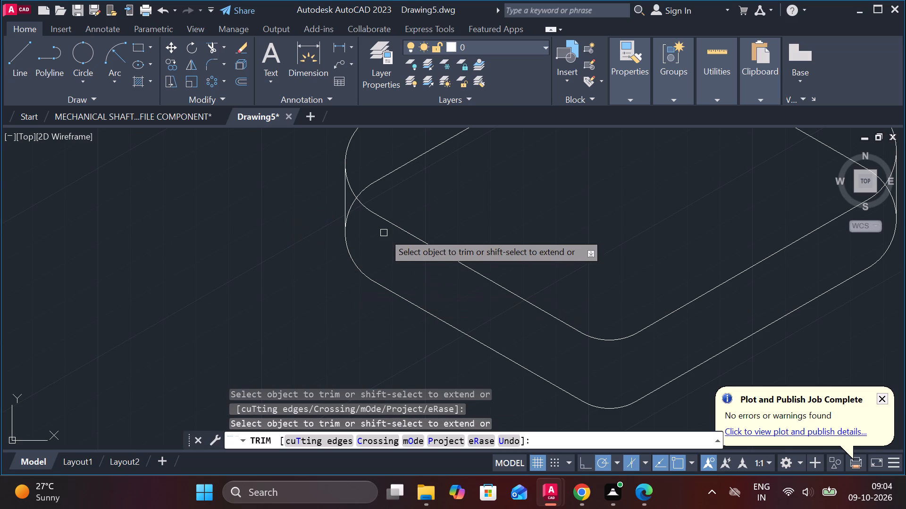
# Trim away the lower outline's hidden back edges and the leftover arc pieces at its left and right corners.
pyautogui.click(353, 208)
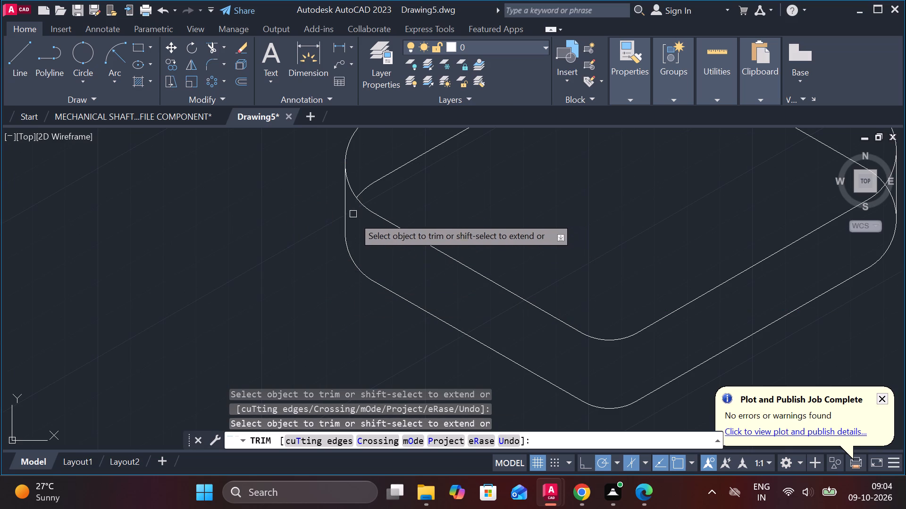
pyautogui.scroll(-2, 372, 242)
pyautogui.scroll(3, 588, 232)
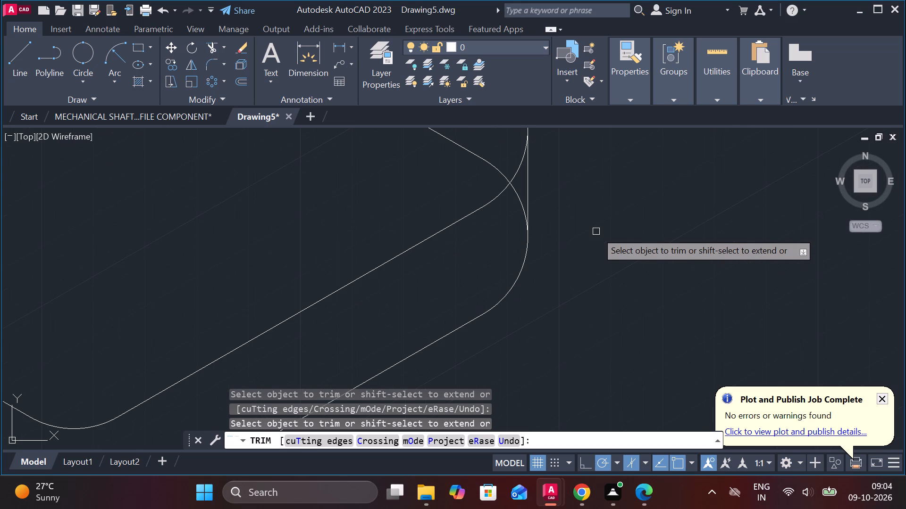
pyautogui.click(520, 201)
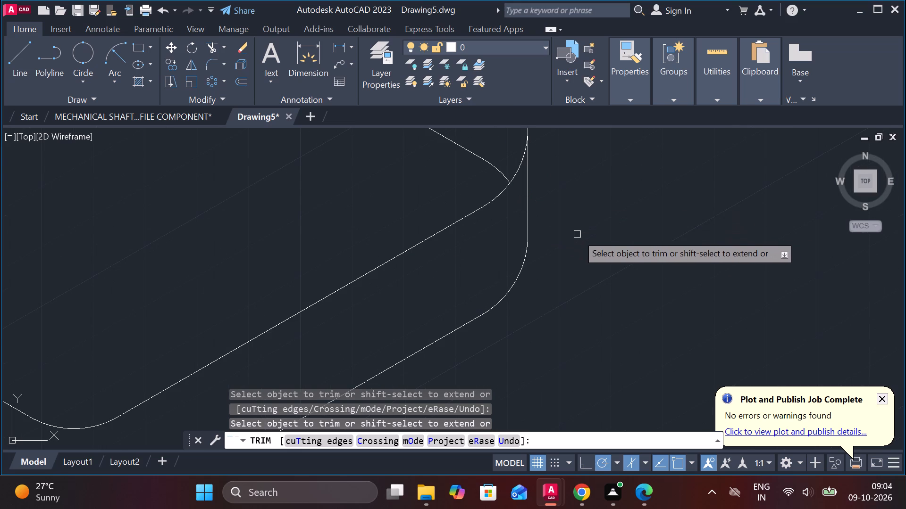
pyautogui.scroll(-3, 577, 234)
pyautogui.click(489, 186)
pyautogui.click(499, 178)
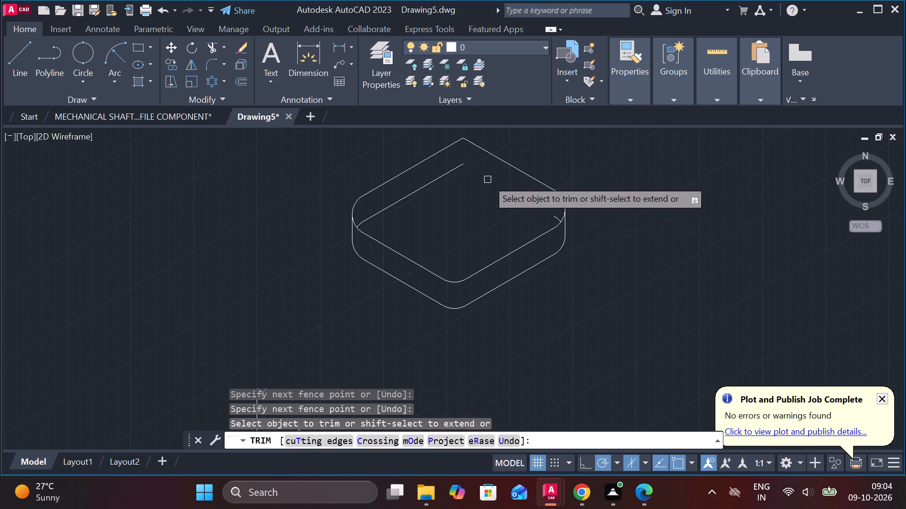
pyautogui.click(435, 181)
pyautogui.scroll(3, 375, 216)
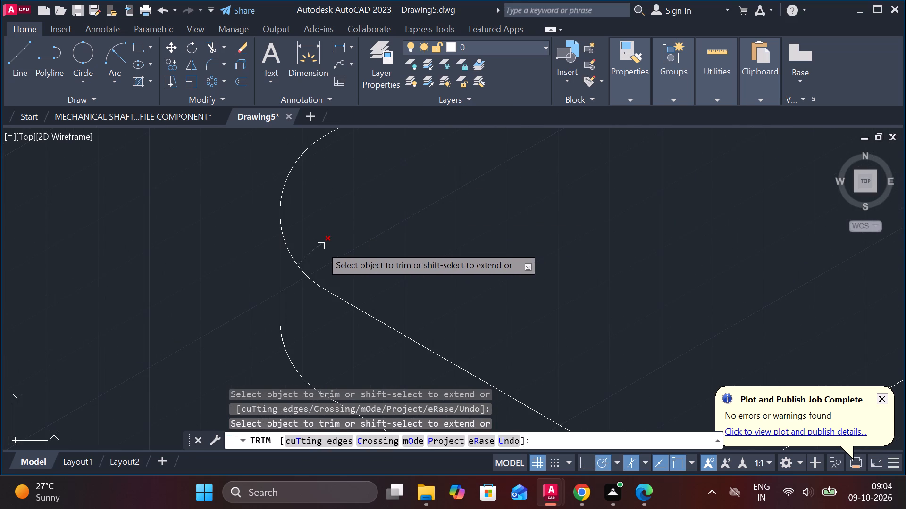
pyautogui.click(321, 246)
pyautogui.scroll(-2, 495, 211)
pyautogui.scroll(1, 729, 219)
pyautogui.click(729, 219)
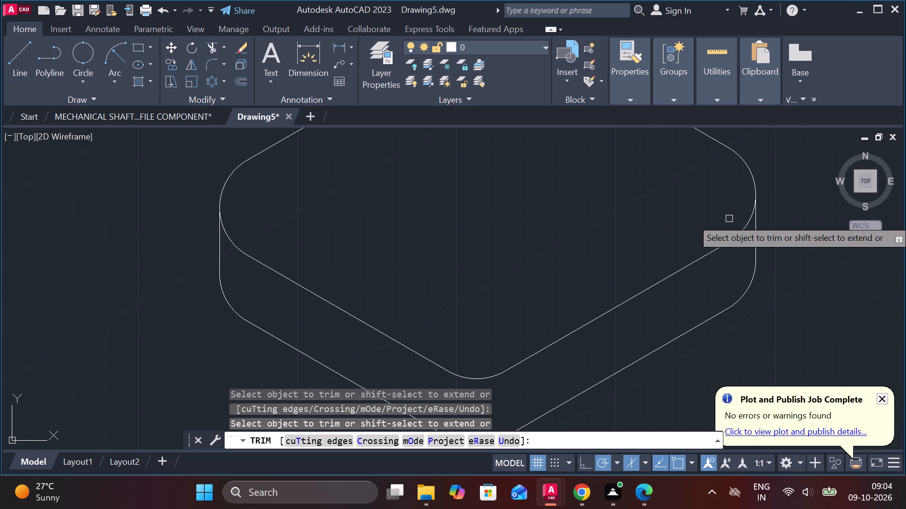
pyautogui.scroll(-2, 729, 219)
pyautogui.press('Escape')
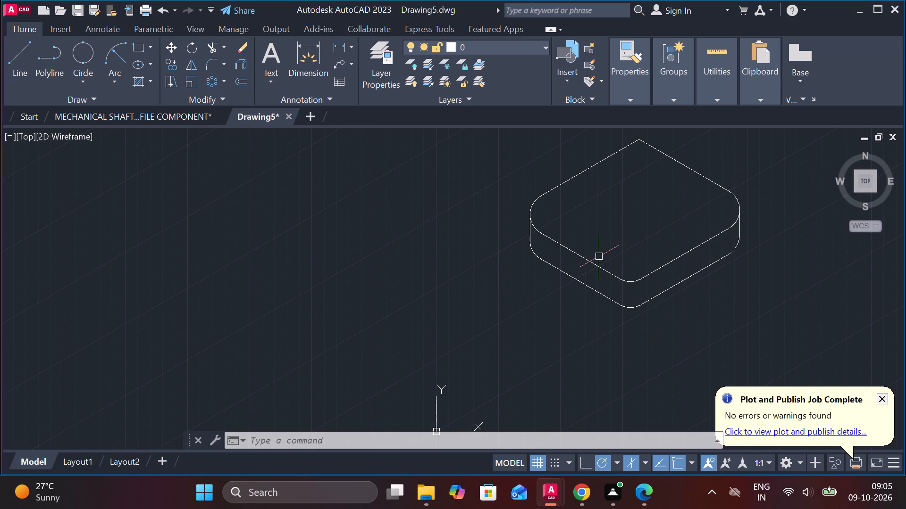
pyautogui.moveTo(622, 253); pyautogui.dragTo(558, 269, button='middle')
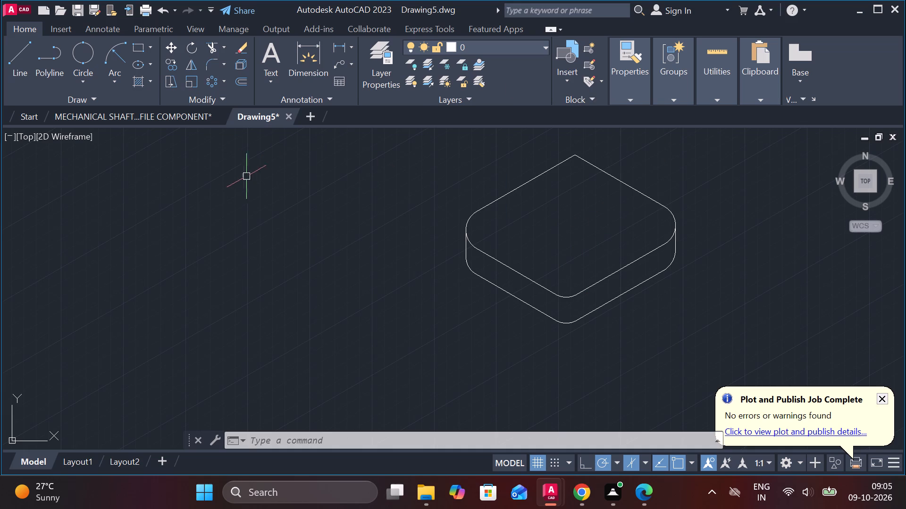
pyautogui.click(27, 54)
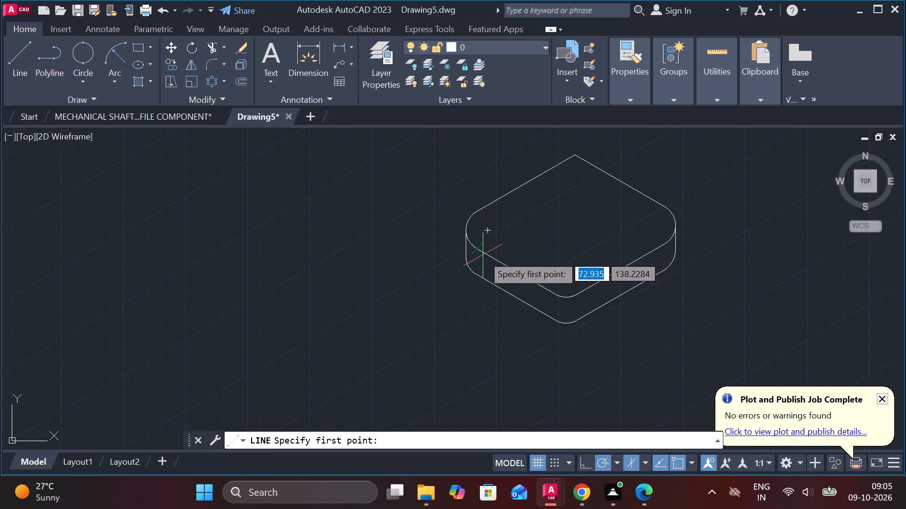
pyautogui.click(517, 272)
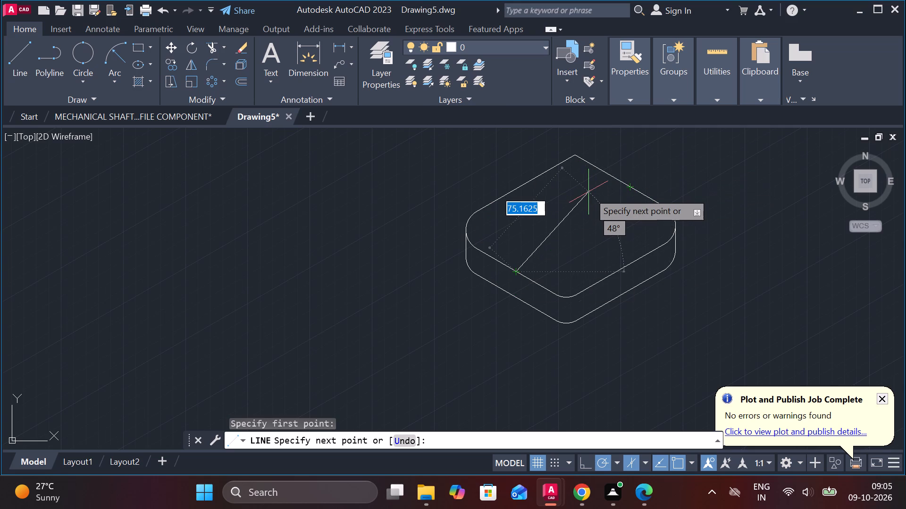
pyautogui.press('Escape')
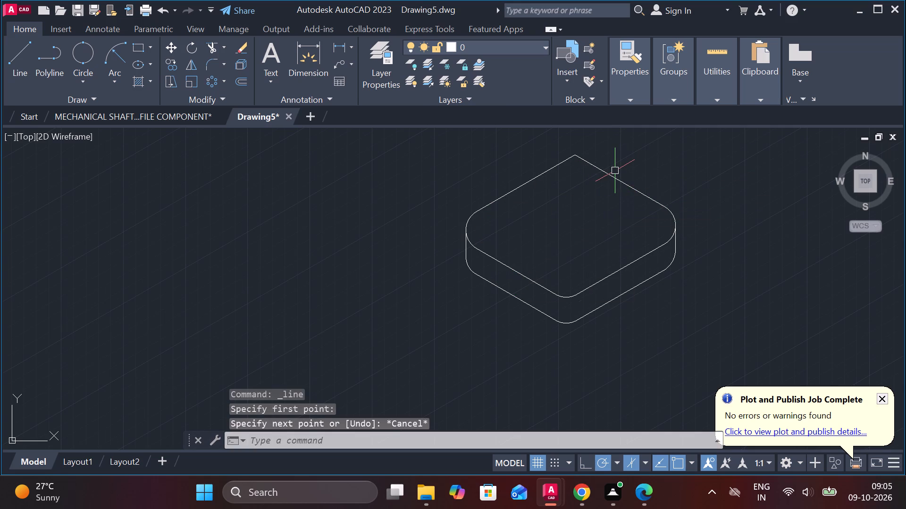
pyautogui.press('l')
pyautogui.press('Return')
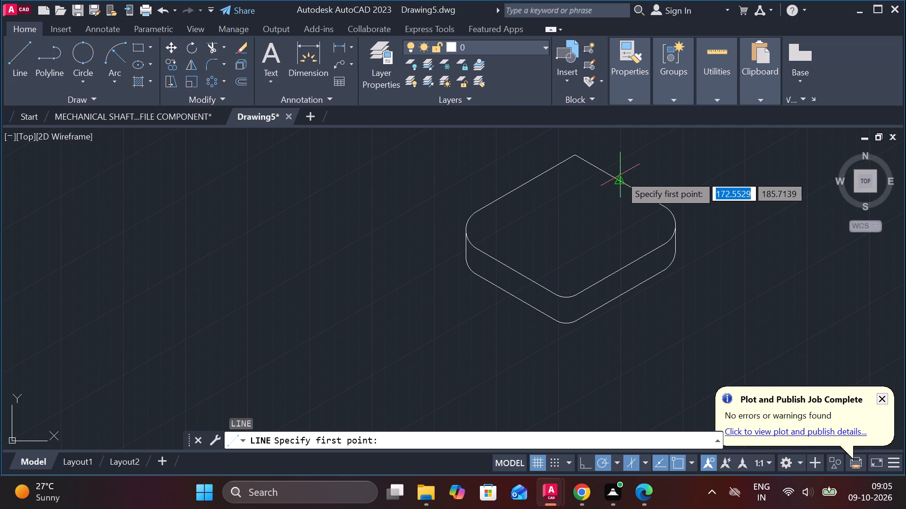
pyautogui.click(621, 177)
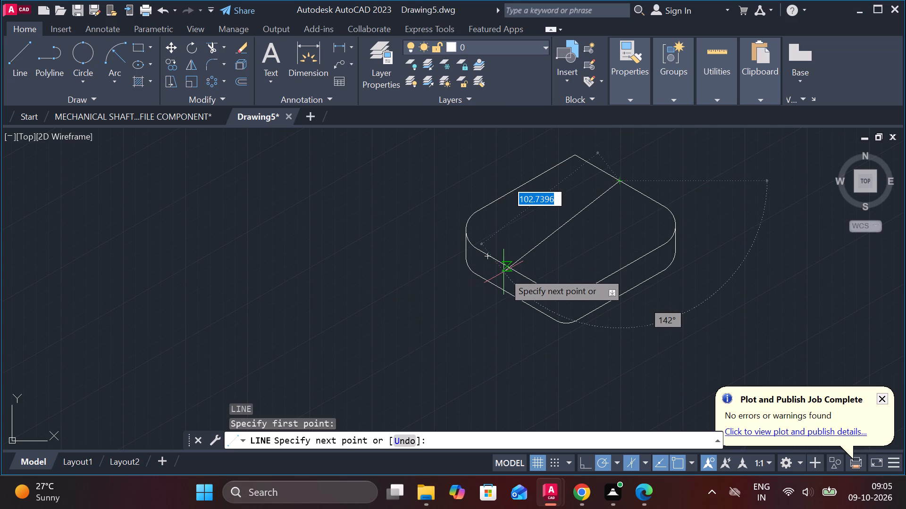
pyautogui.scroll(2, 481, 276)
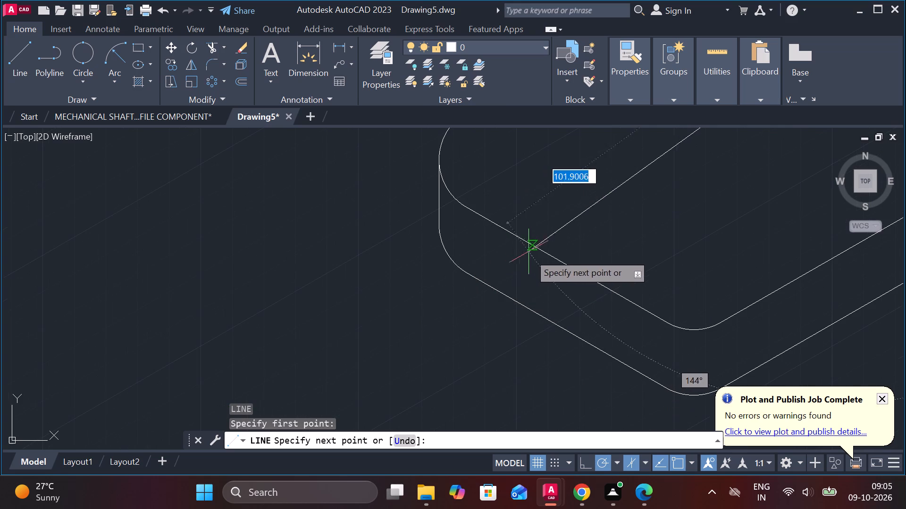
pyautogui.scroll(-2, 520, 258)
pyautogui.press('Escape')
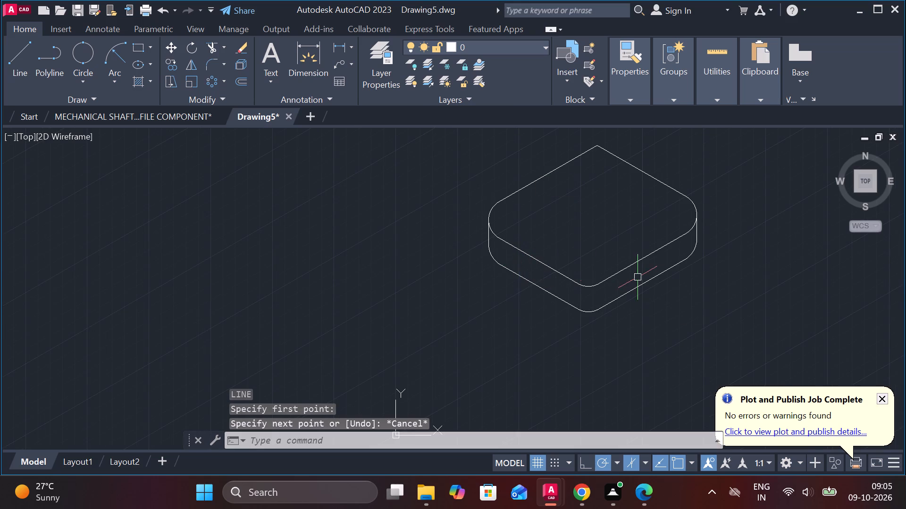
# Undo the trims, vertical joining lines, raised outline copy and corner fillets, back to the plain sharp-cornered base outline.
pyautogui.hotkey('ctrl', 'z')
pyautogui.hotkey('ctrl', 'z')
pyautogui.hotkey('ctrl', 'z')
pyautogui.hotkey('ctrl', 'z')
pyautogui.hotkey('ctrl', 'z')
pyautogui.hotkey('ctrl', 'z')
pyautogui.hotkey('ctrl', 'z')
pyautogui.hotkey('ctrl', 'z')
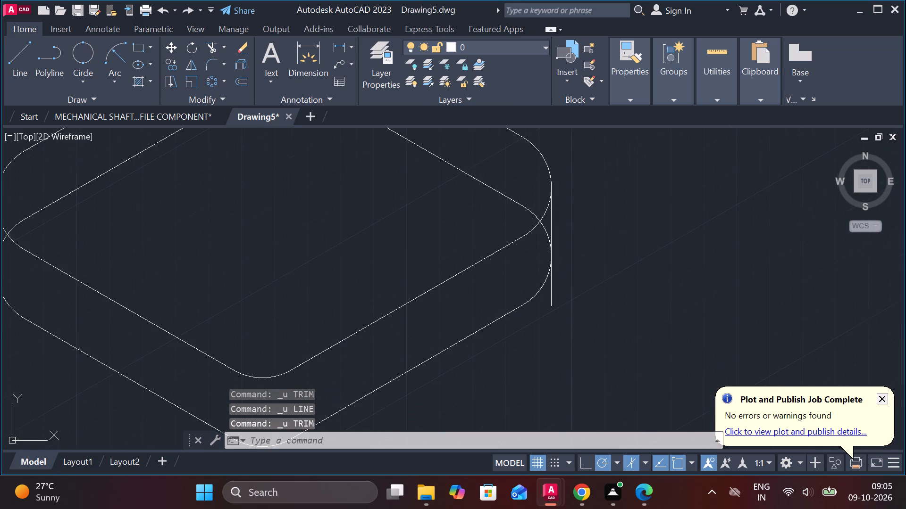
pyautogui.hotkey('ctrl', 'z')
pyautogui.hotkey('ctrl', 'z')
pyautogui.hotkey('ctrl', 'z')
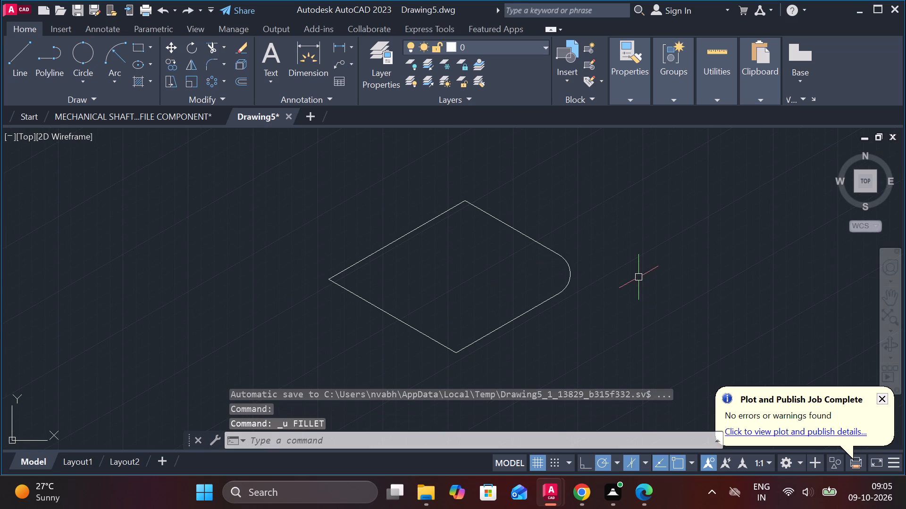
pyautogui.hotkey('ctrl', 'z')
# Draw a centre line across the base joining the midpoints of its upper-right and lower-left edges.
pyautogui.press('l')
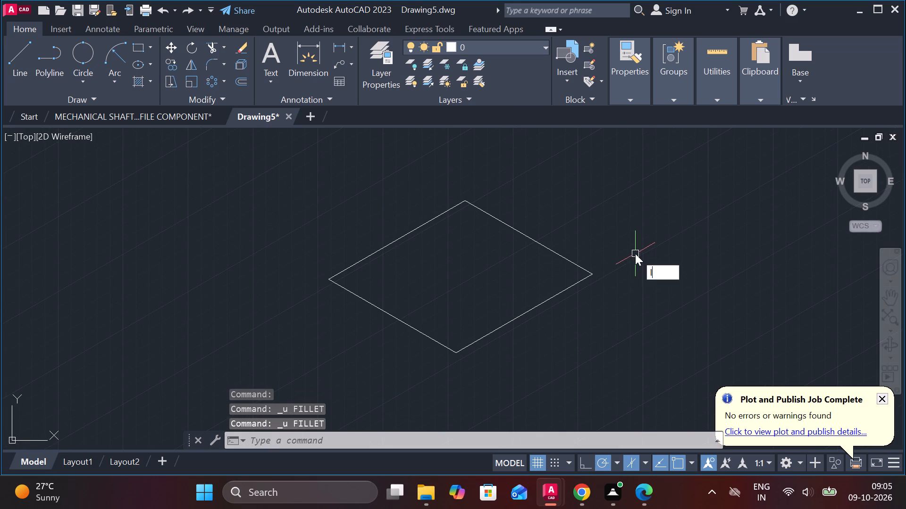
pyautogui.press('Return')
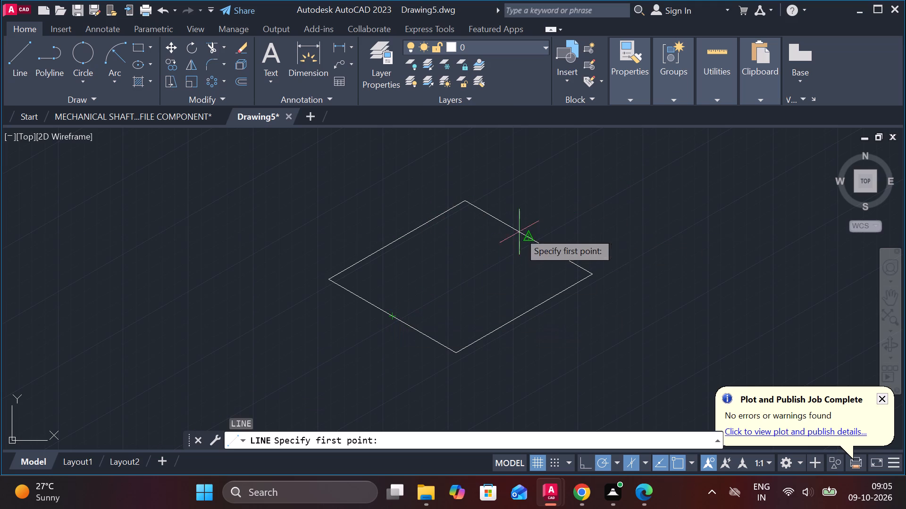
pyautogui.click(528, 242)
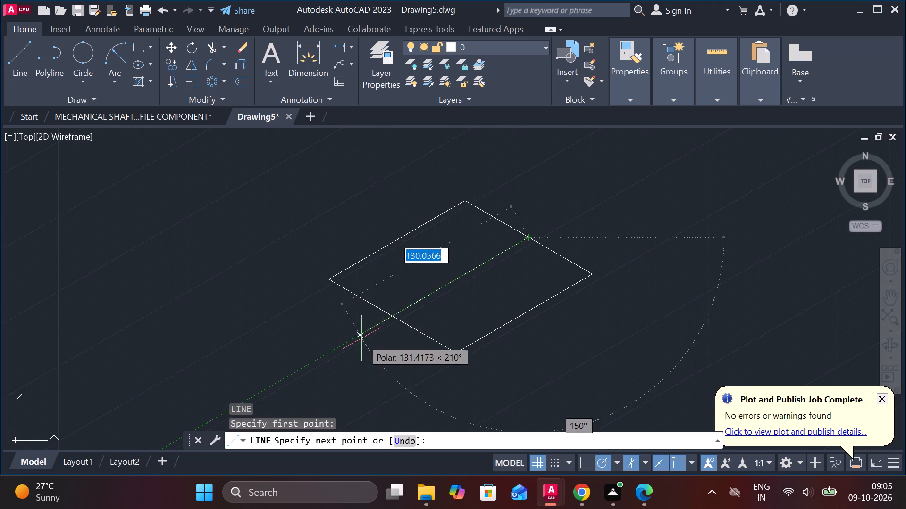
pyautogui.click(390, 317)
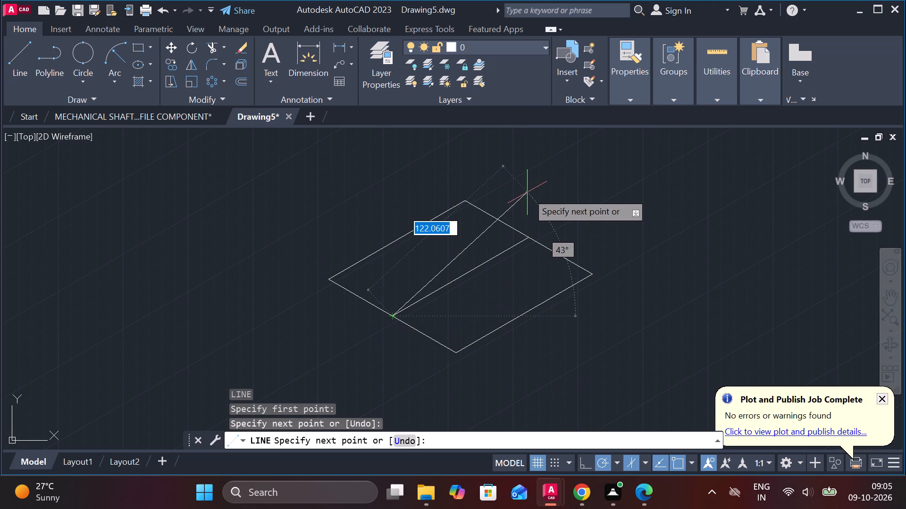
pyautogui.press('Escape')
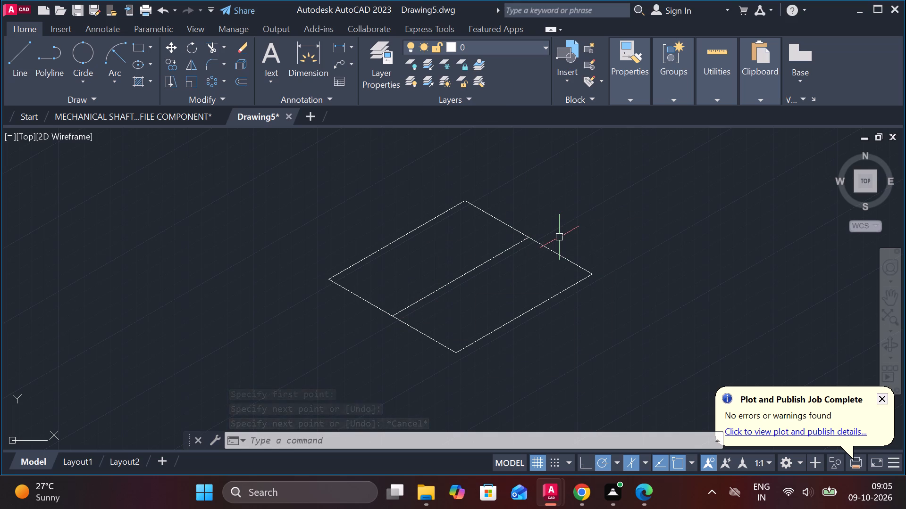
# Copy the base's lower-left edge 45 units along the 30° direction, across the centre line.
pyautogui.click(433, 340)
pyautogui.write('co')
pyautogui.press('Return')
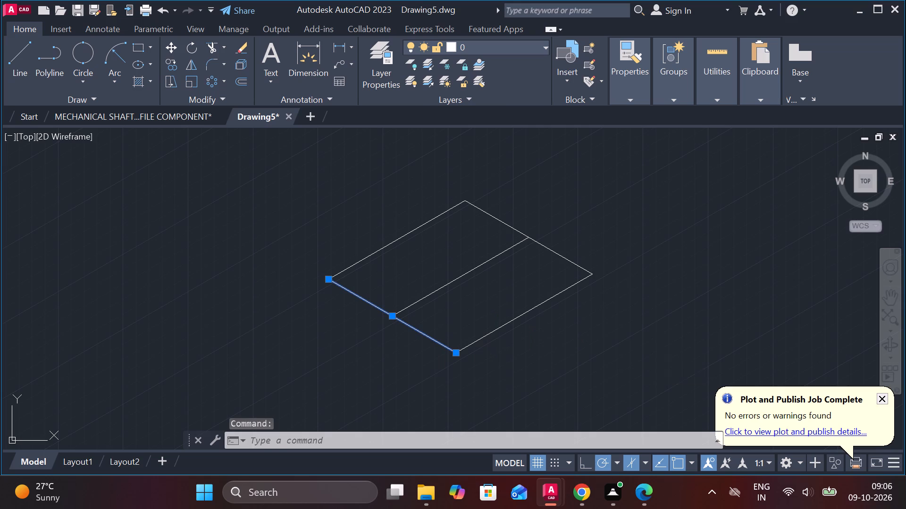
pyautogui.click(454, 353)
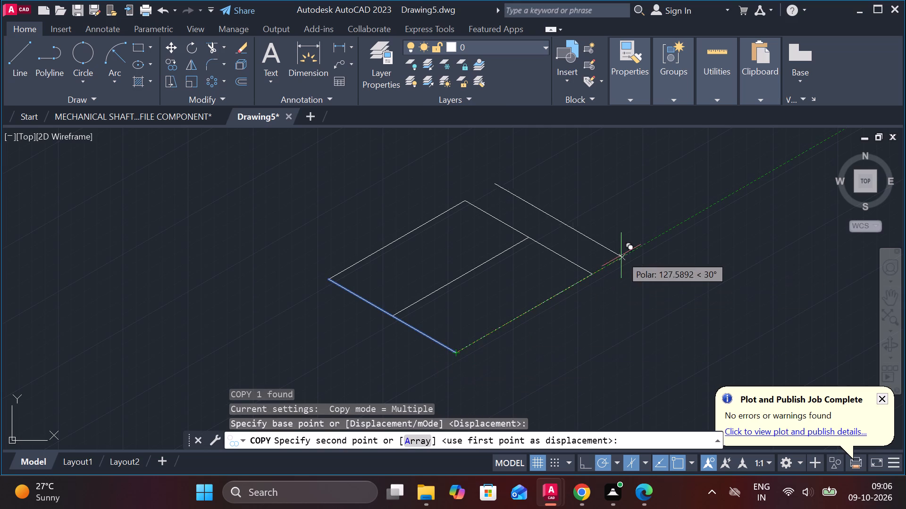
pyautogui.write('45')
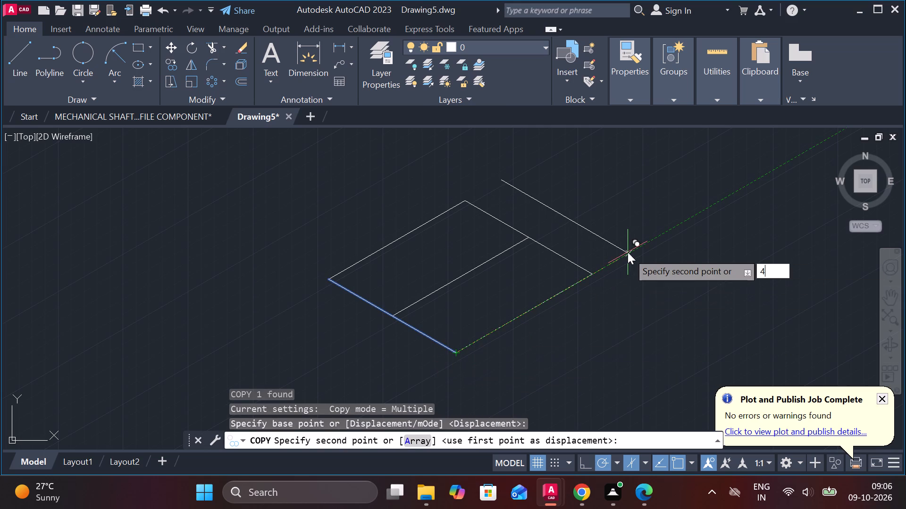
pyautogui.press('Return')
pyautogui.press('Escape')
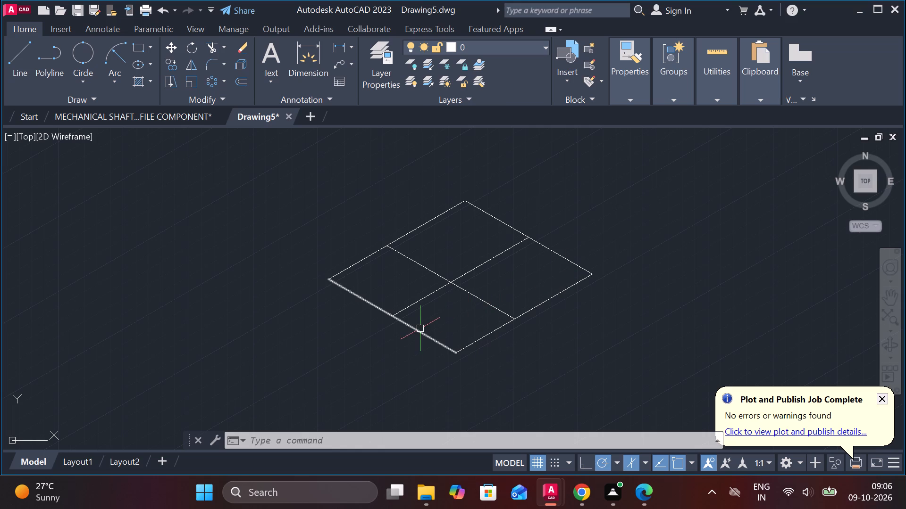
# Copy the centre line 5 units to each side, along the 150° direction and its opposite.
pyautogui.click(414, 304)
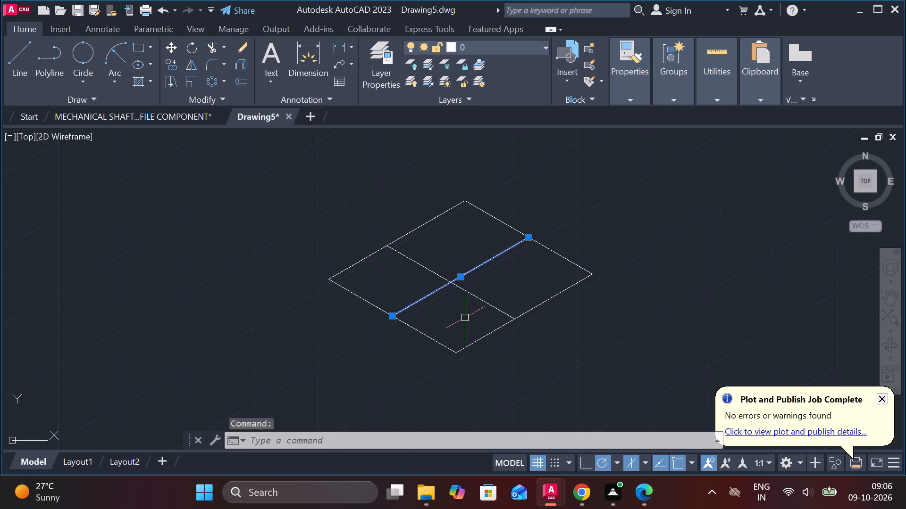
pyautogui.write('co')
pyautogui.press('Return')
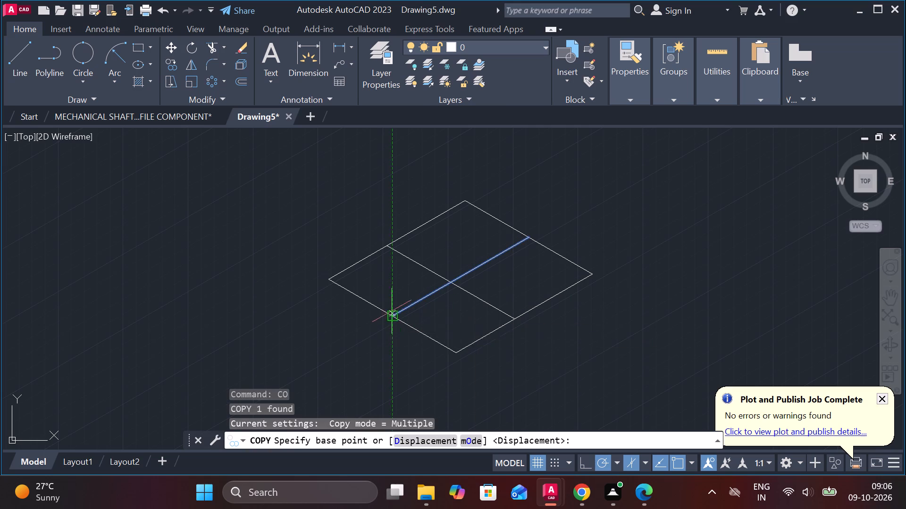
pyautogui.click(394, 319)
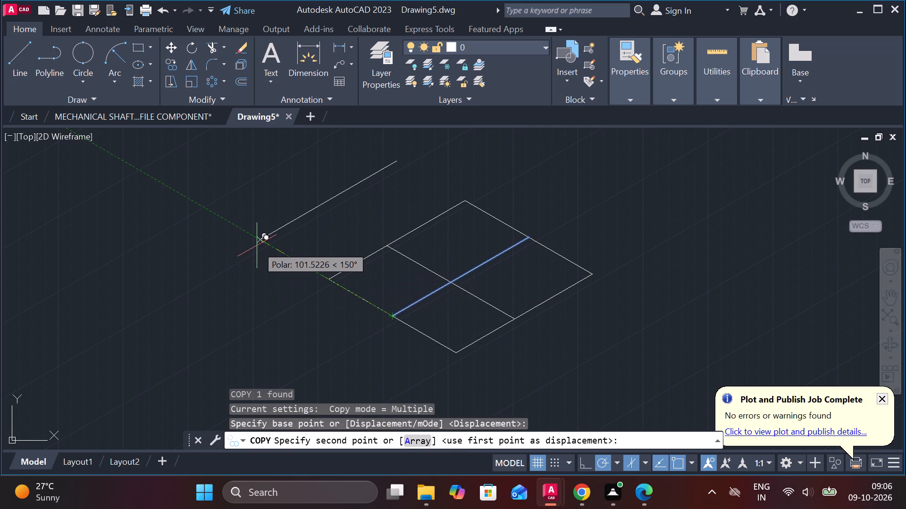
pyautogui.write('5')
pyautogui.press('space')
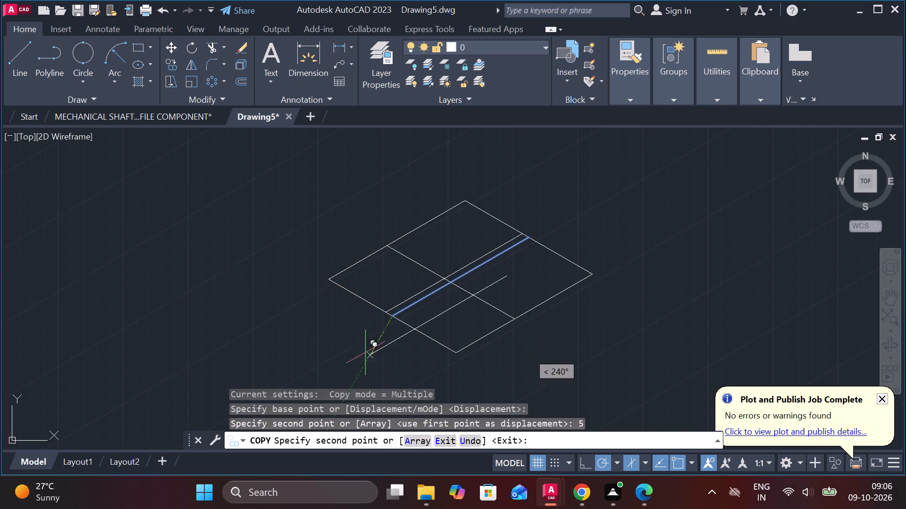
pyautogui.press('5')
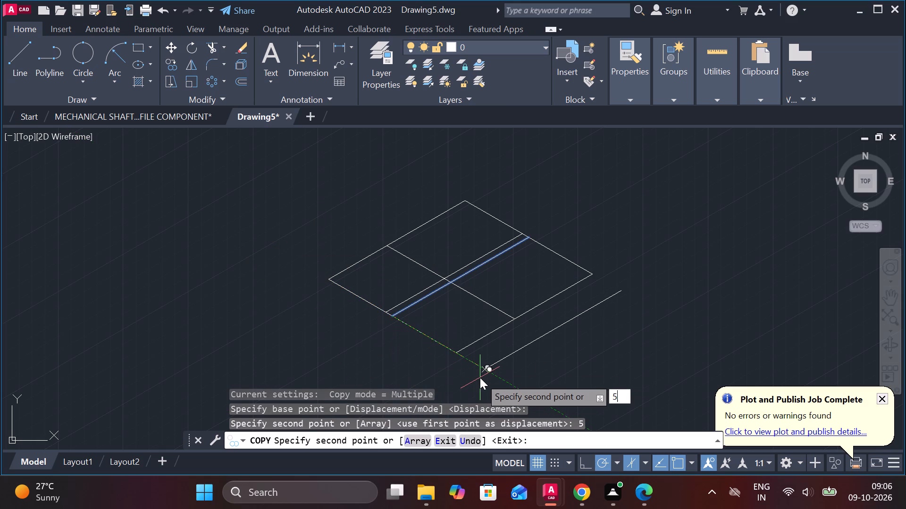
pyautogui.press('space')
pyautogui.press('Escape')
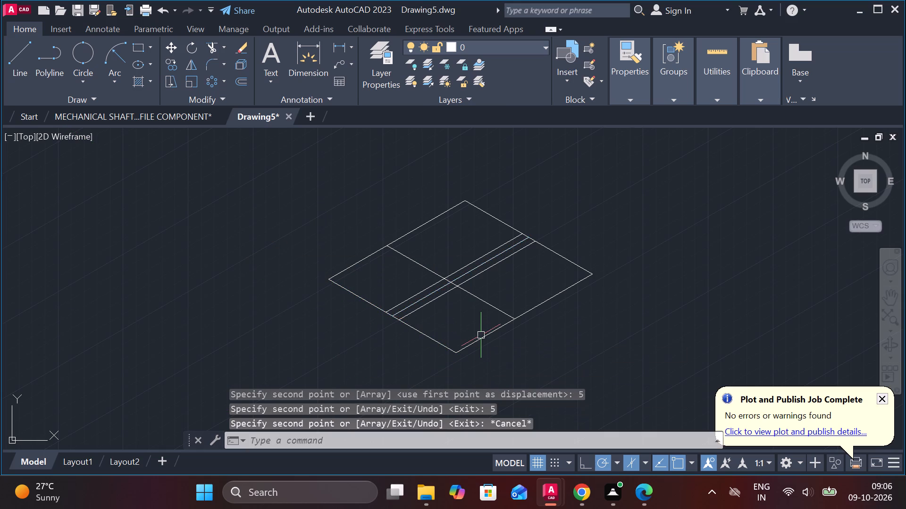
# From the crossing of the front offset line and the cross line, draw connected lines 70 vertically up, 48 at 150° and 35 at 30°.
pyautogui.scroll(1, 448, 280)
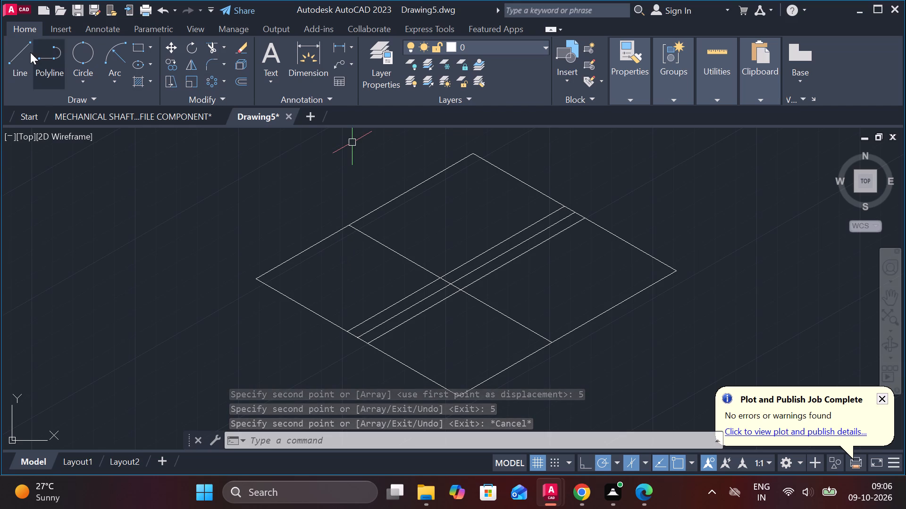
pyautogui.click(9, 59)
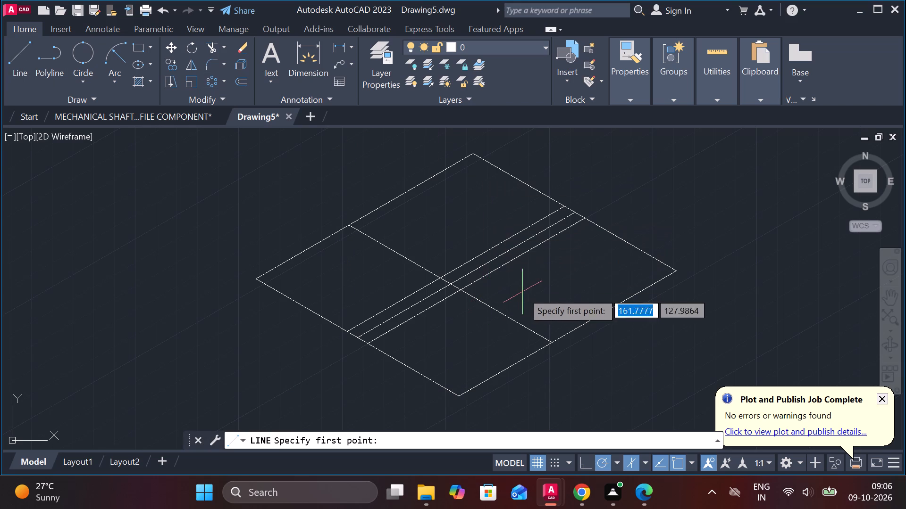
pyautogui.click(465, 288)
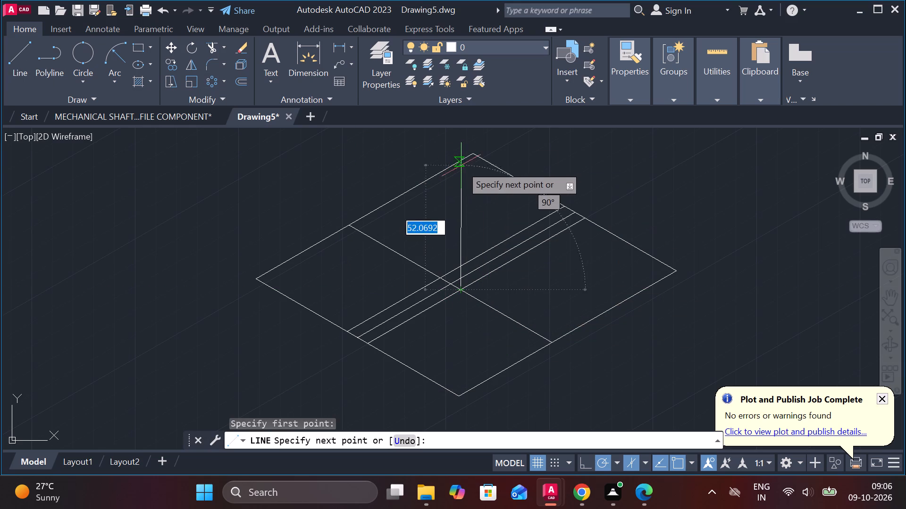
pyautogui.moveTo(461, 138); pyautogui.dragTo(446, 207, button='middle')
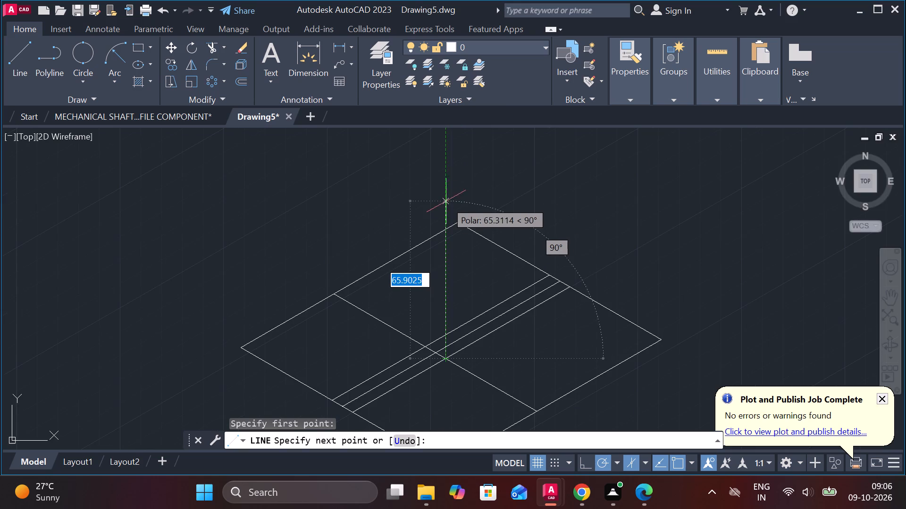
pyautogui.write('70')
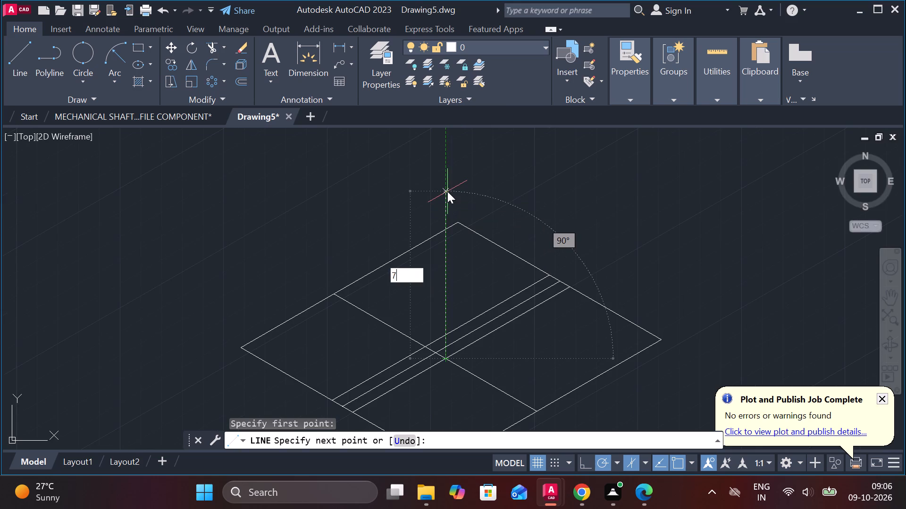
pyautogui.press('Return')
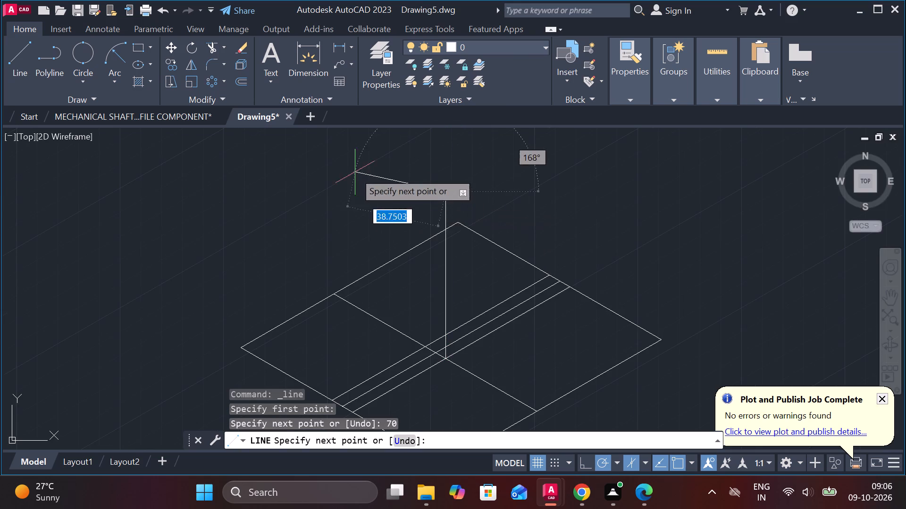
pyautogui.moveTo(354, 171); pyautogui.dragTo(382, 244, button='middle')
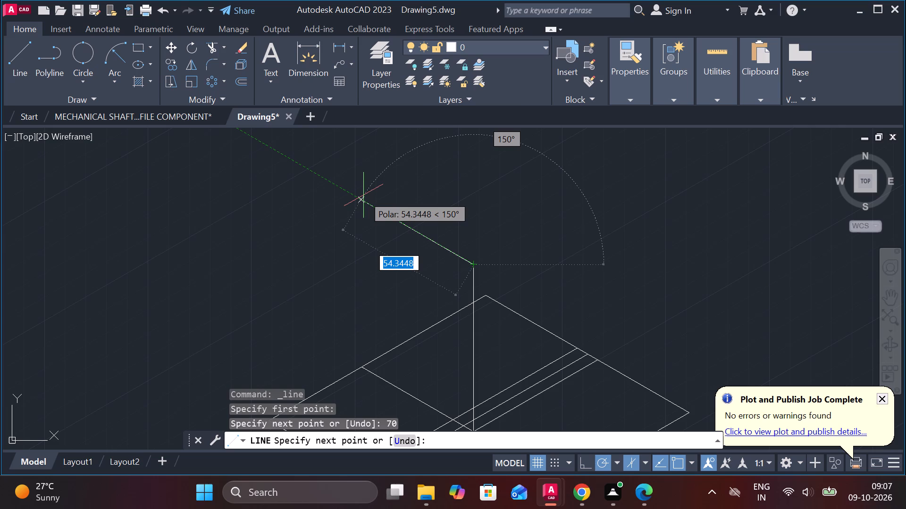
pyautogui.write('48')
pyautogui.press('Return')
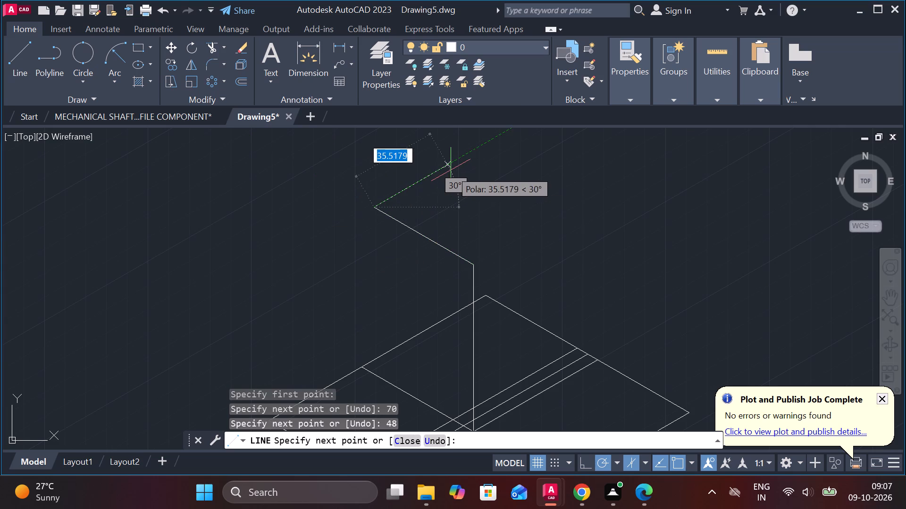
pyautogui.write('35')
pyautogui.press('space')
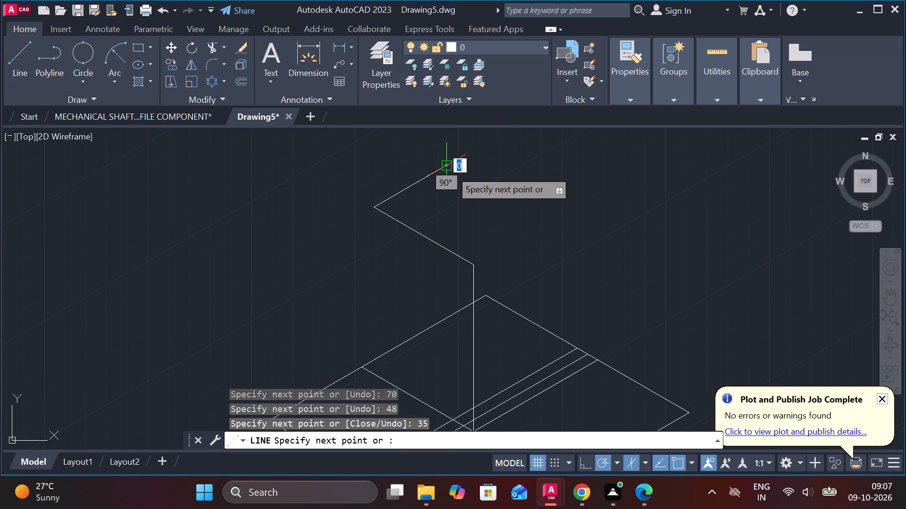
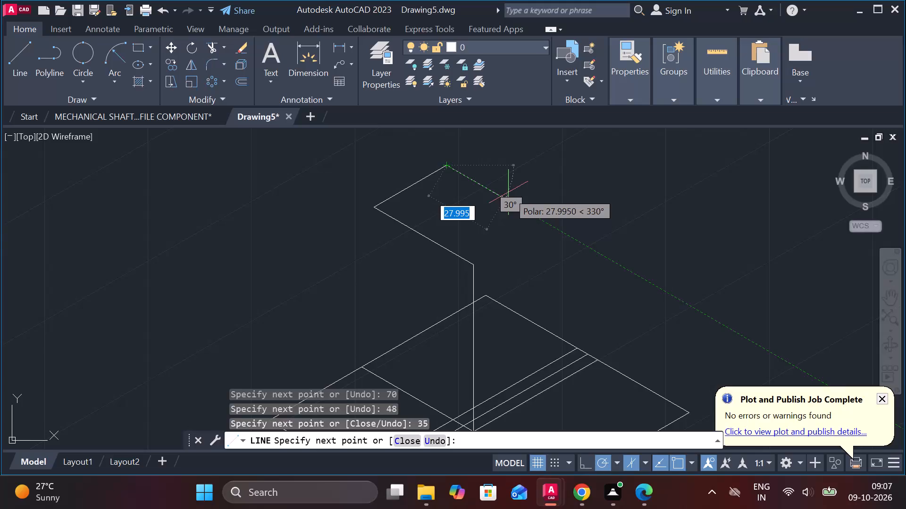
# Complete the raised top outline with a 48-unit line at 330° and a closing line back to the top of the 70-unit vertical.
pyautogui.press('4')
pyautogui.press('8')
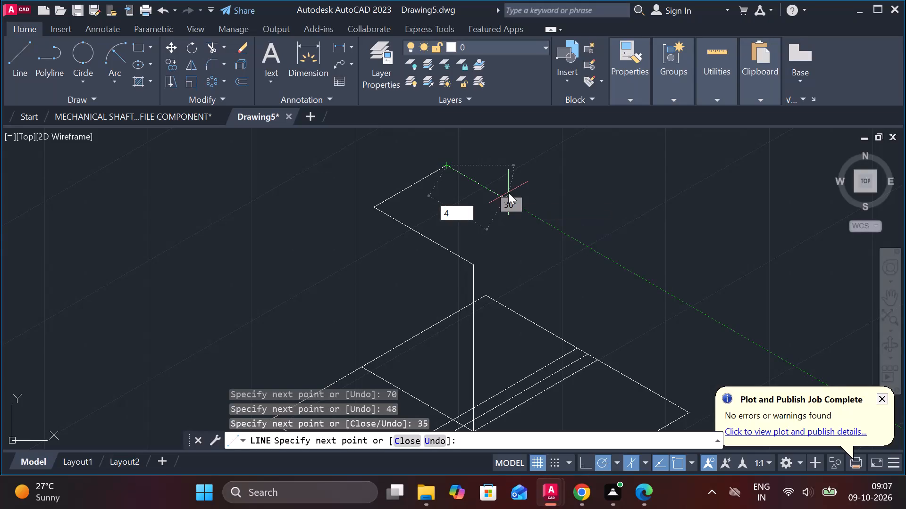
pyautogui.press('Return')
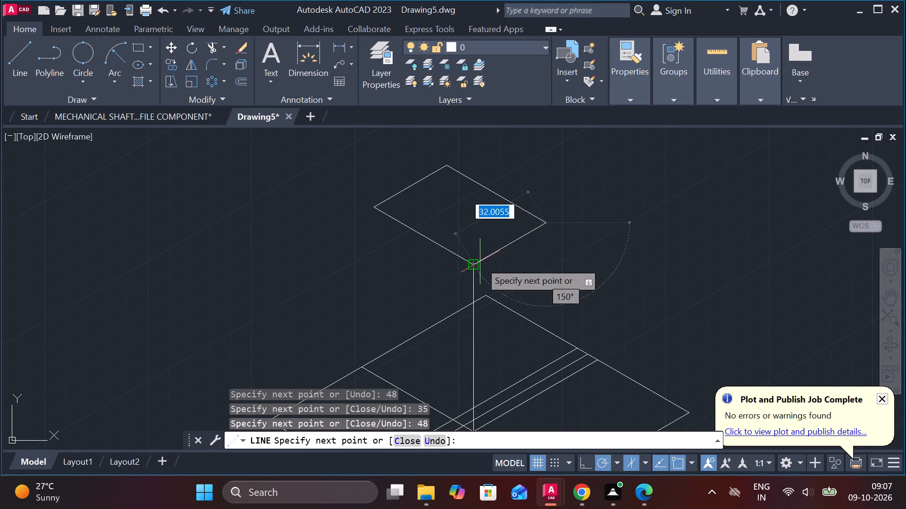
pyautogui.click(480, 262)
pyautogui.press('Escape')
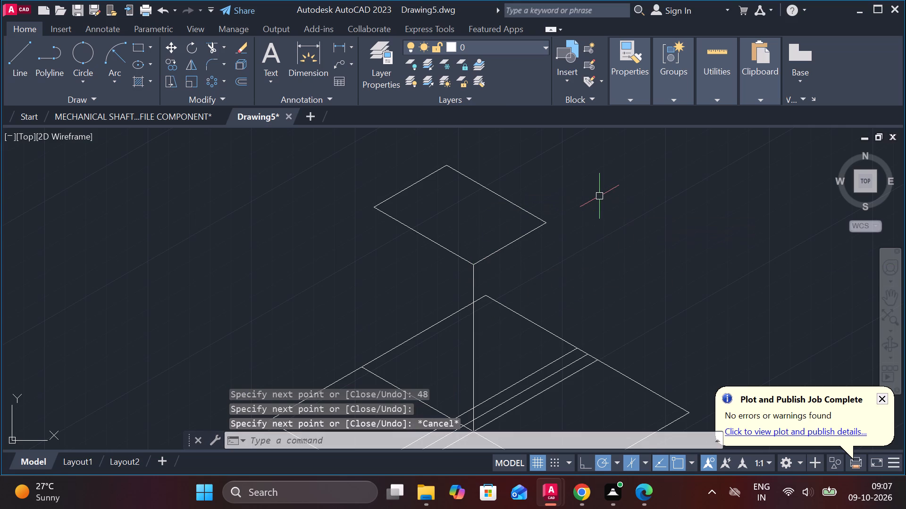
# Draw a near-vertical line about 77 units long from the raised face's left corner down past the base's rear edge.
pyautogui.press('l')
pyautogui.press('Return')
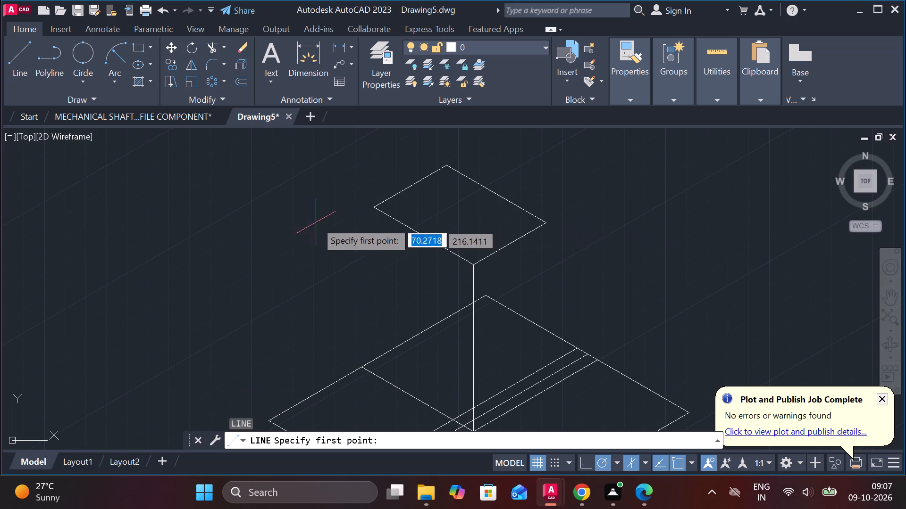
pyautogui.click(379, 205)
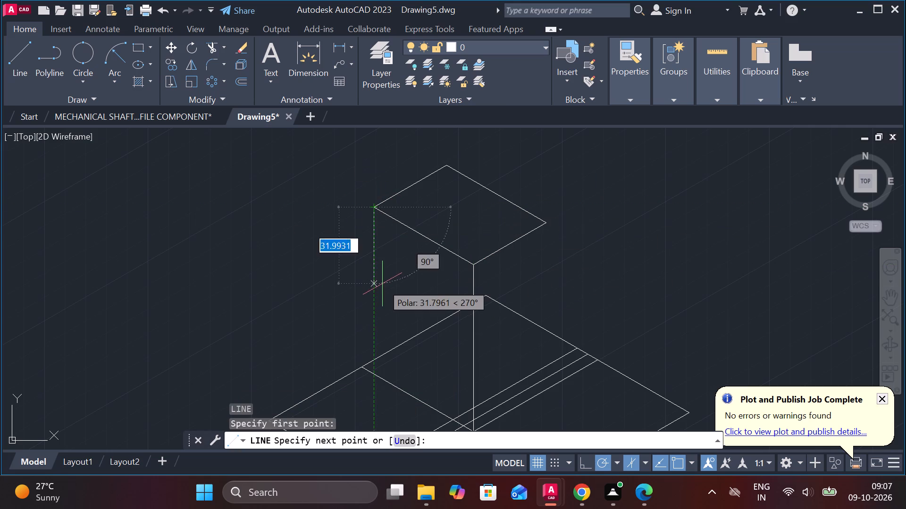
pyautogui.moveTo(382, 284); pyautogui.dragTo(386, 205, button='middle')
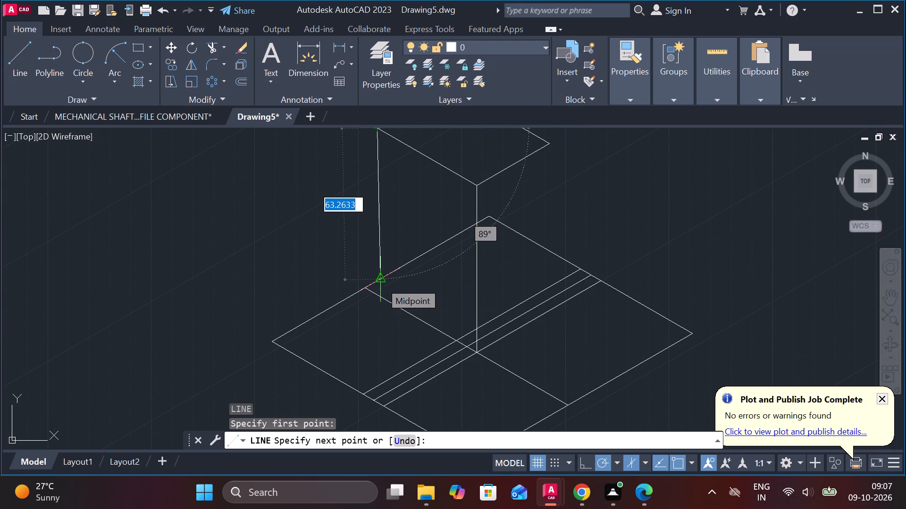
pyautogui.click(380, 313)
pyautogui.press('Escape')
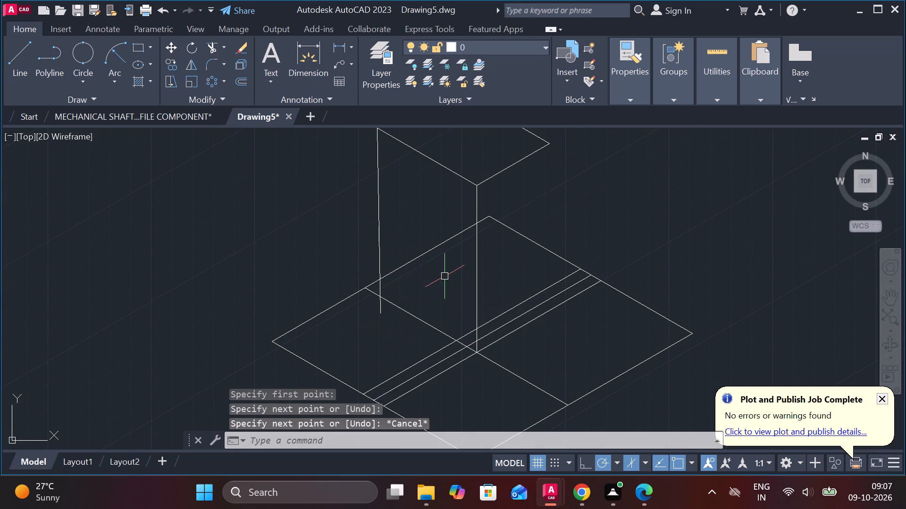
# Draw an isocircle of radius 24 in the top isoplane, centred on the midpoint of the raised face's upper-right edge.
pyautogui.moveTo(445, 276); pyautogui.dragTo(387, 398, button='middle')
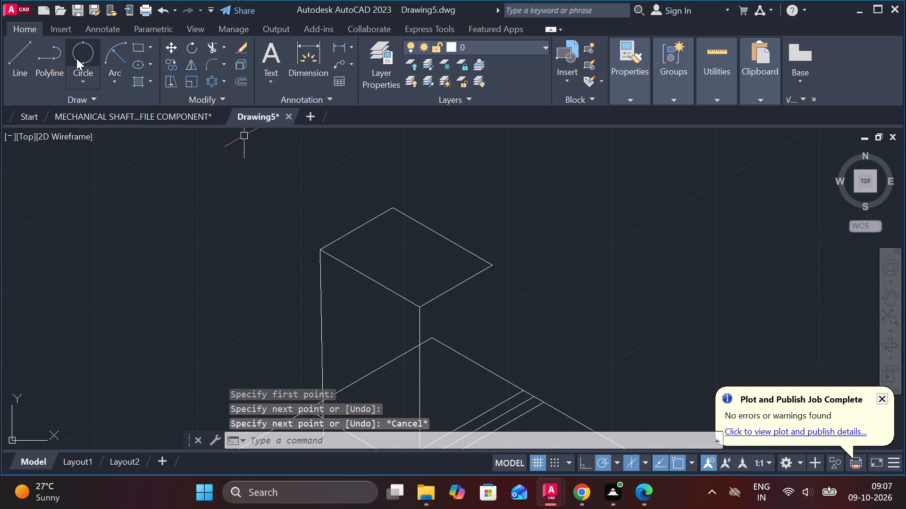
pyautogui.write('el')
pyautogui.press('Return')
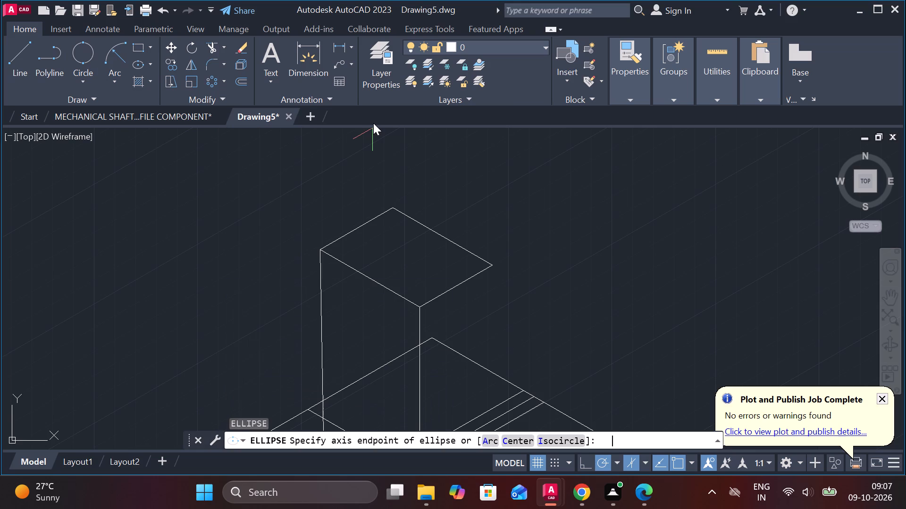
pyautogui.press('i')
pyautogui.press('Return')
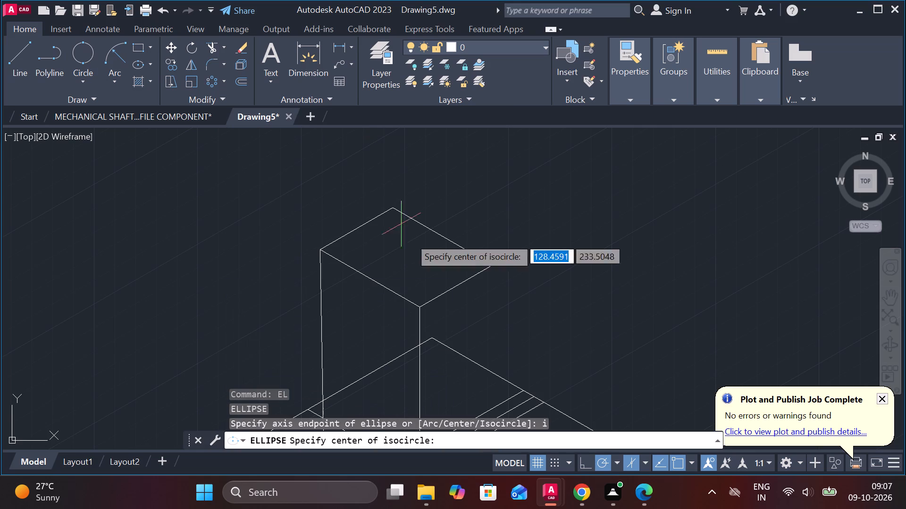
pyautogui.click(442, 239)
pyautogui.press('F5')
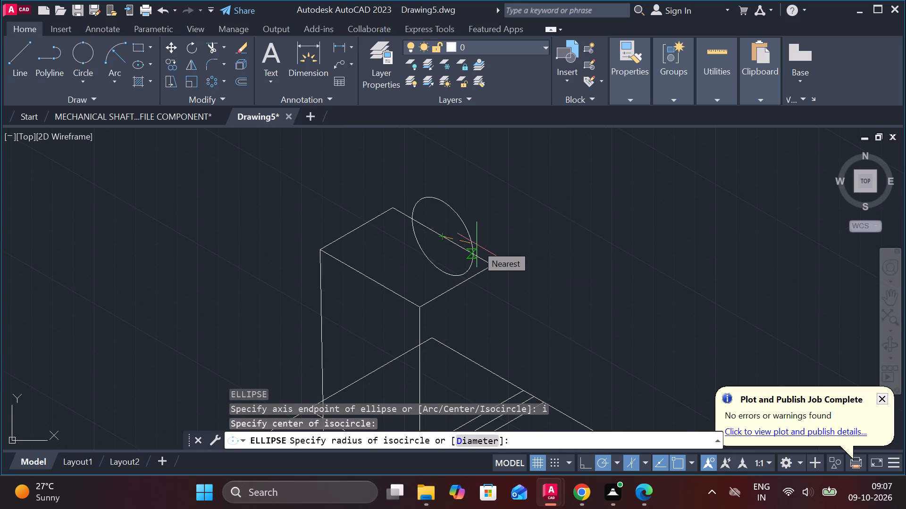
pyautogui.press('F5')
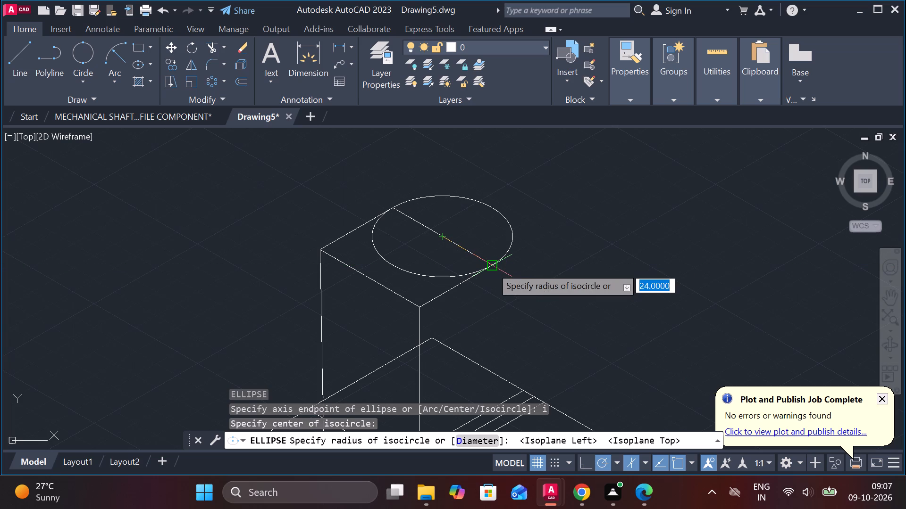
pyautogui.write('24')
pyautogui.press('space')
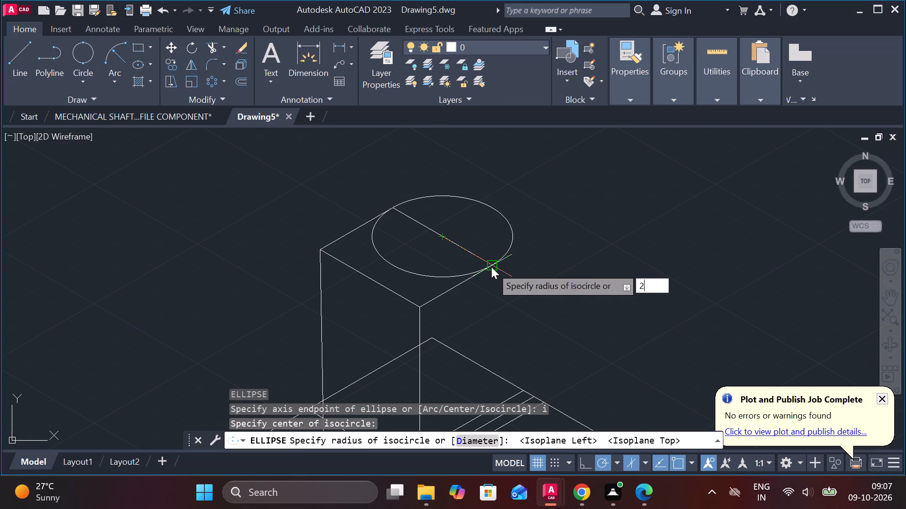
pyautogui.press('Escape')
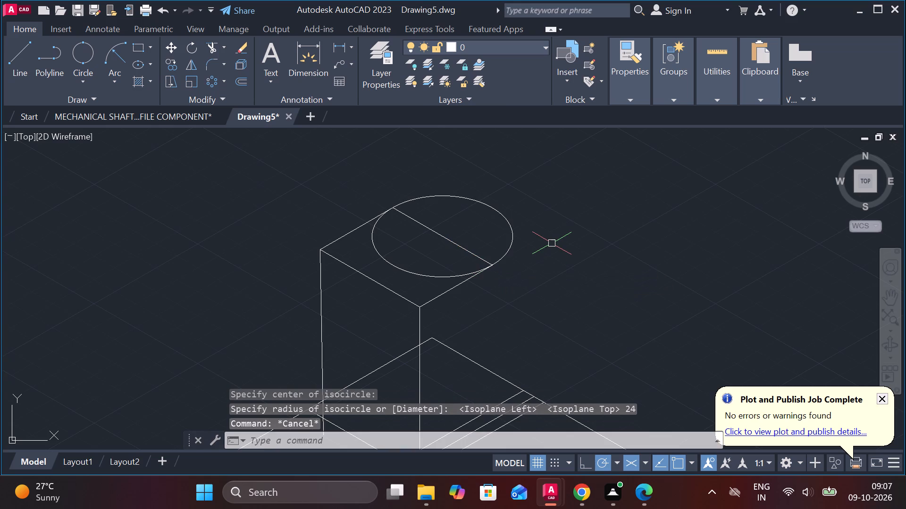
# Trim the raised face's upper-right edge and the inner half of the isocircle to leave a rounded end.
pyautogui.write('tr')
pyautogui.press('space')
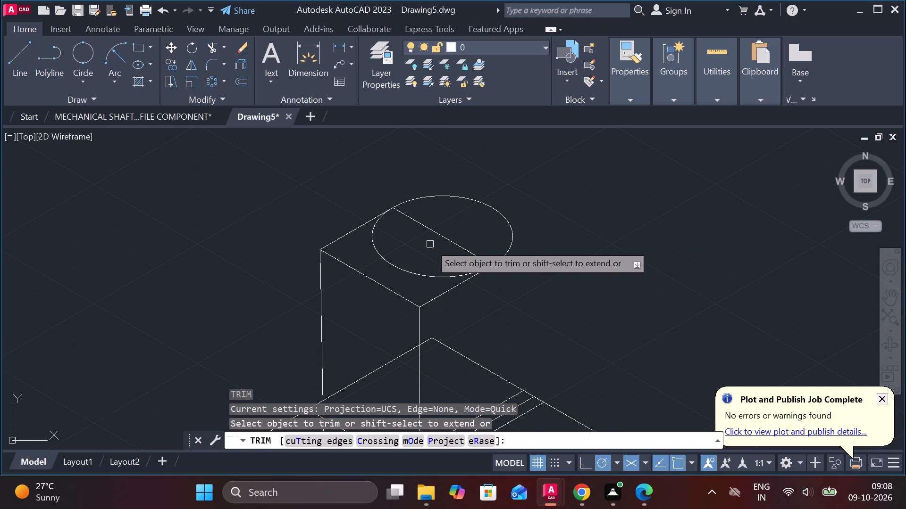
pyautogui.click(442, 240)
pyautogui.click(414, 272)
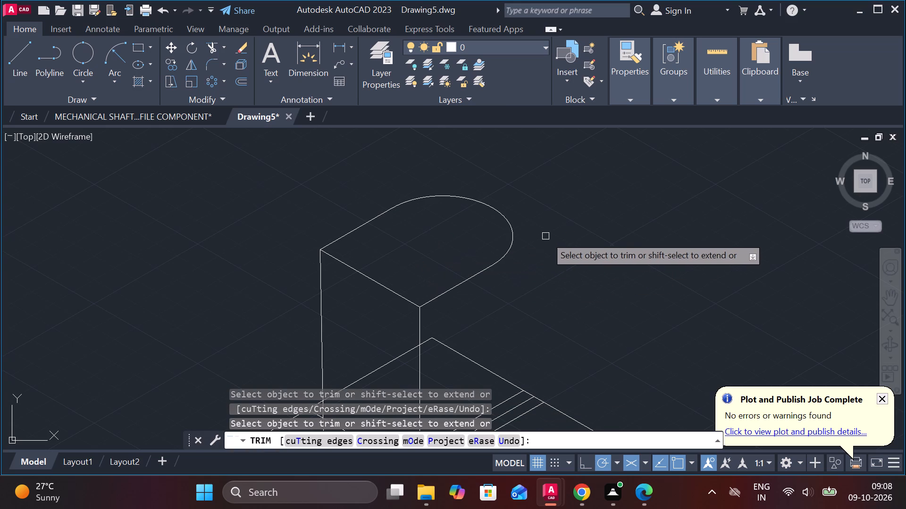
pyautogui.press('Escape')
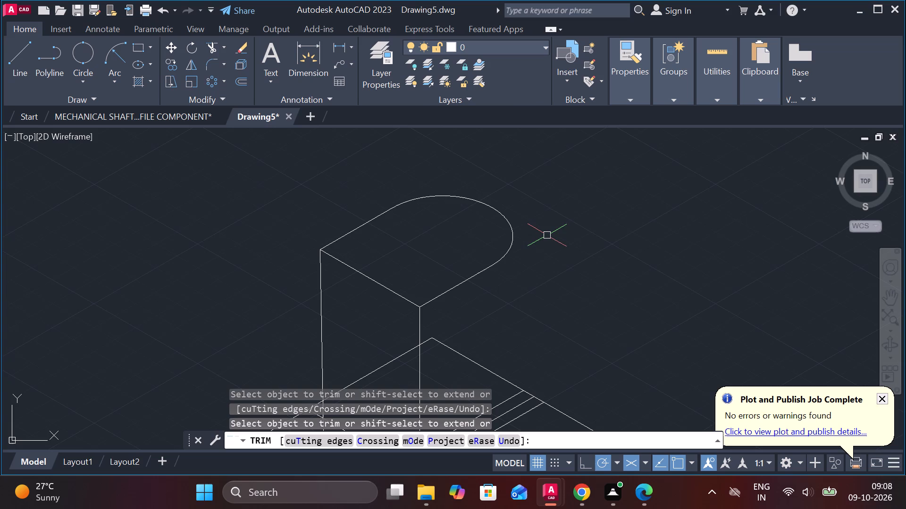
# Draw a centre line about 48 units long at 210° from the rounded end's centre, past the raised face's front edge.
pyautogui.scroll(-1, 547, 235)
pyautogui.moveTo(547, 257); pyautogui.dragTo(533, 248, button='middle')
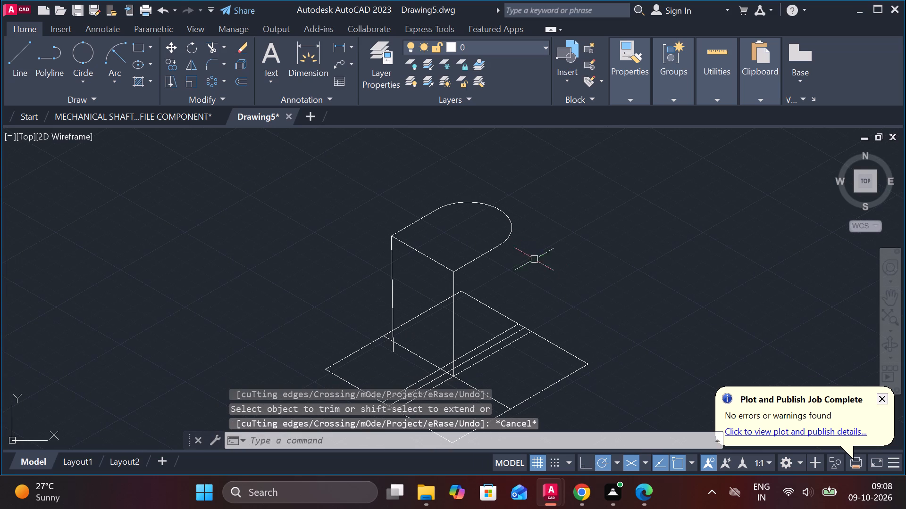
pyautogui.moveTo(533, 270); pyautogui.dragTo(529, 244, button='middle')
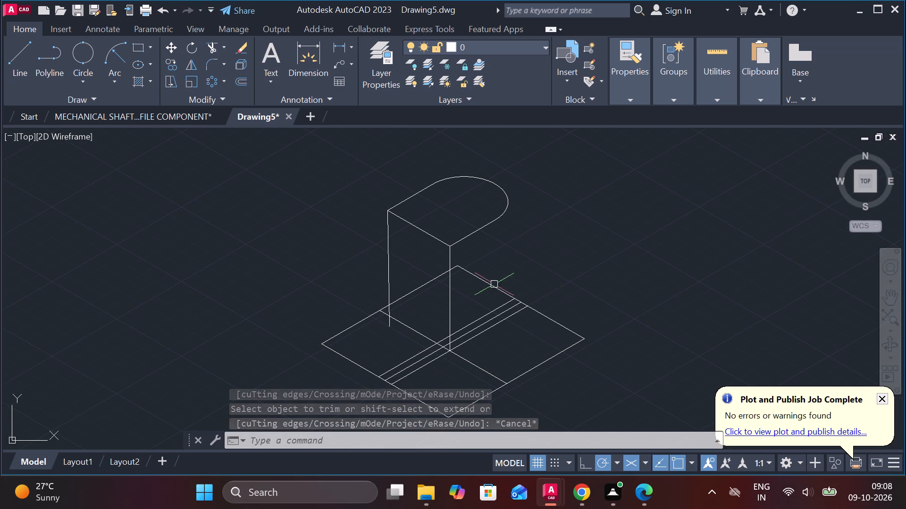
pyautogui.scroll(1, 411, 334)
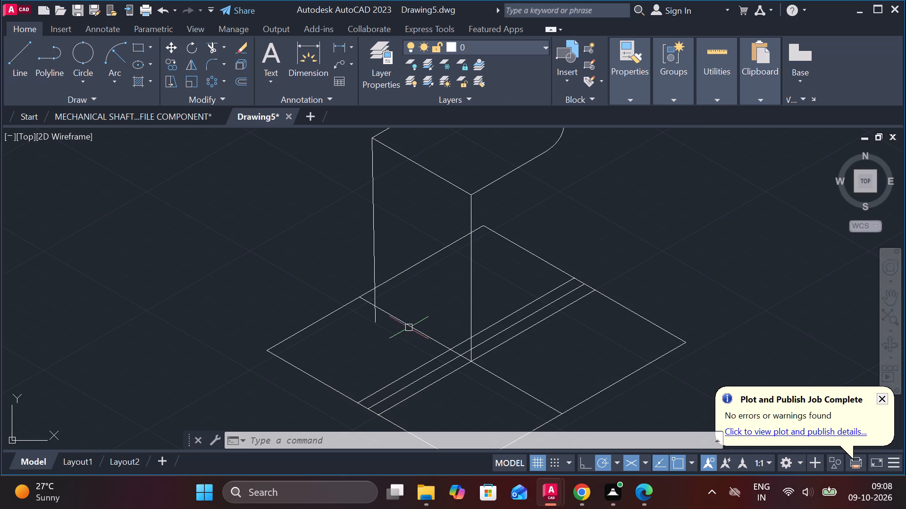
pyautogui.press('l')
pyautogui.press('Return')
pyautogui.moveTo(638, 242); pyautogui.dragTo(642, 281, button='middle')
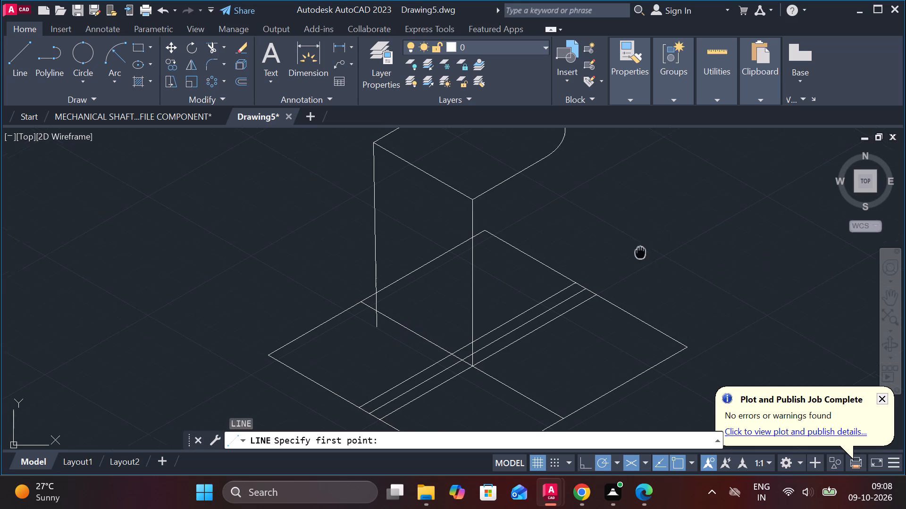
pyautogui.moveTo(642, 281); pyautogui.dragTo(642, 296, button='middle')
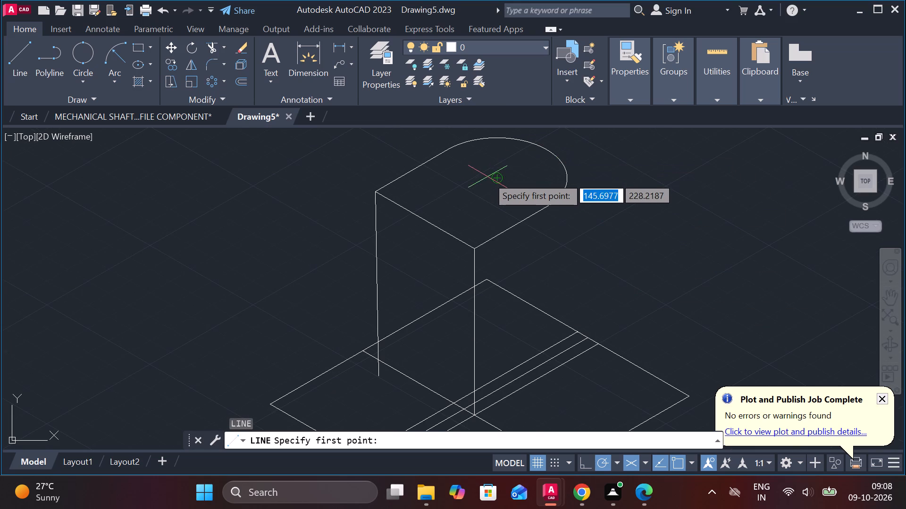
pyautogui.click(495, 177)
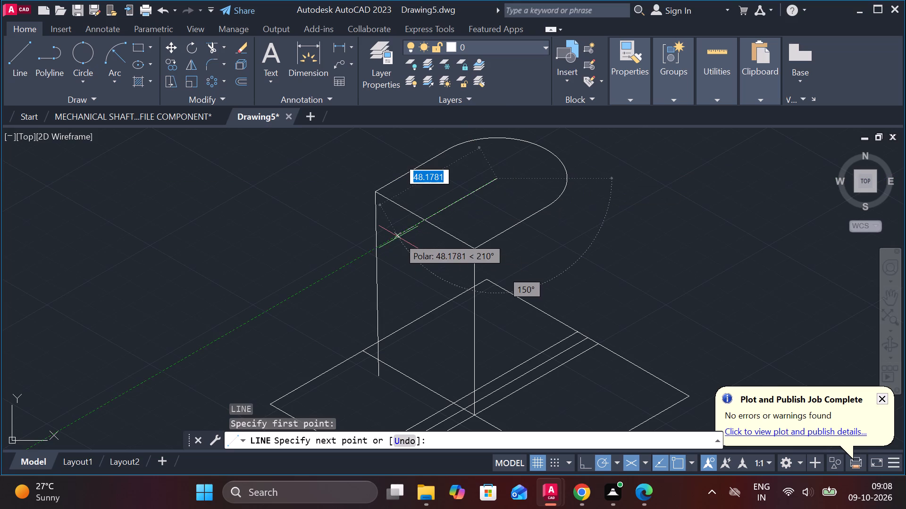
pyautogui.click(398, 237)
pyautogui.press('Escape')
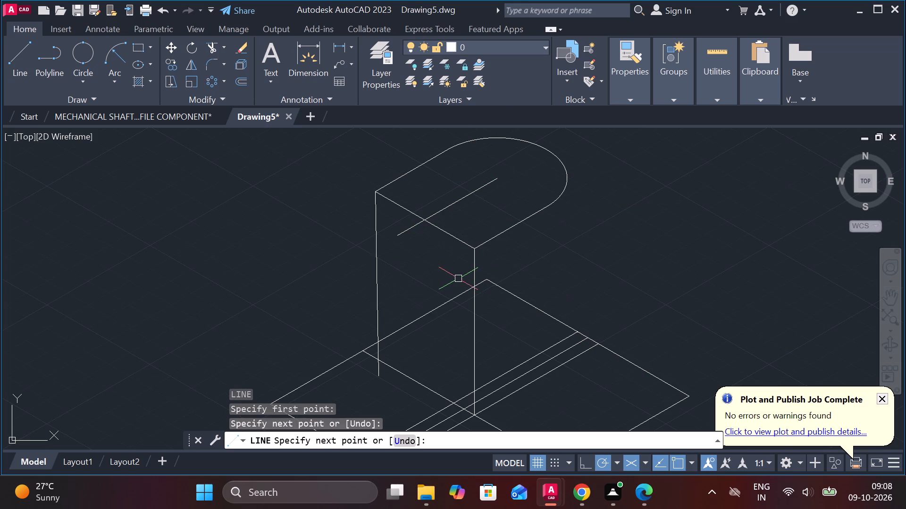
# Copy the raised face's centre line 5 units to each side, along the 150° and 330° directions.
pyautogui.moveTo(425, 314); pyautogui.dragTo(419, 237, button='middle')
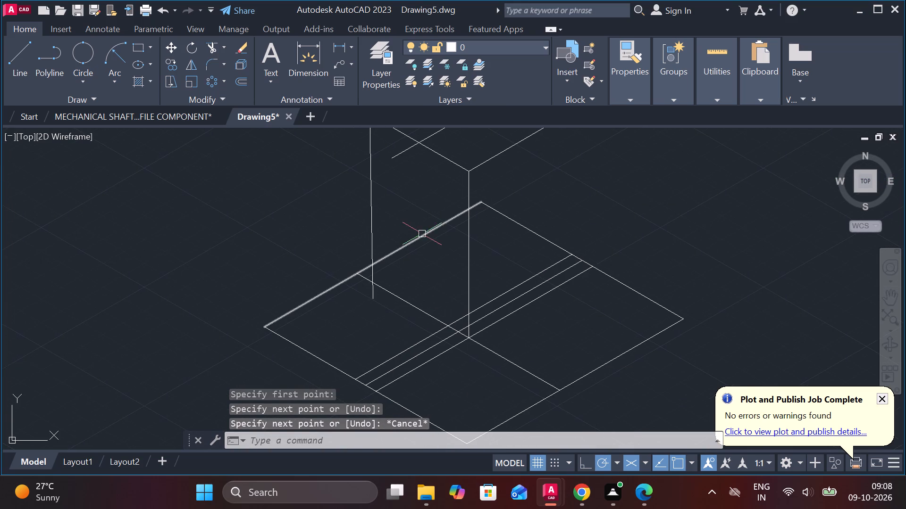
pyautogui.moveTo(429, 233); pyautogui.dragTo(445, 337, button='middle')
pyautogui.click(446, 244)
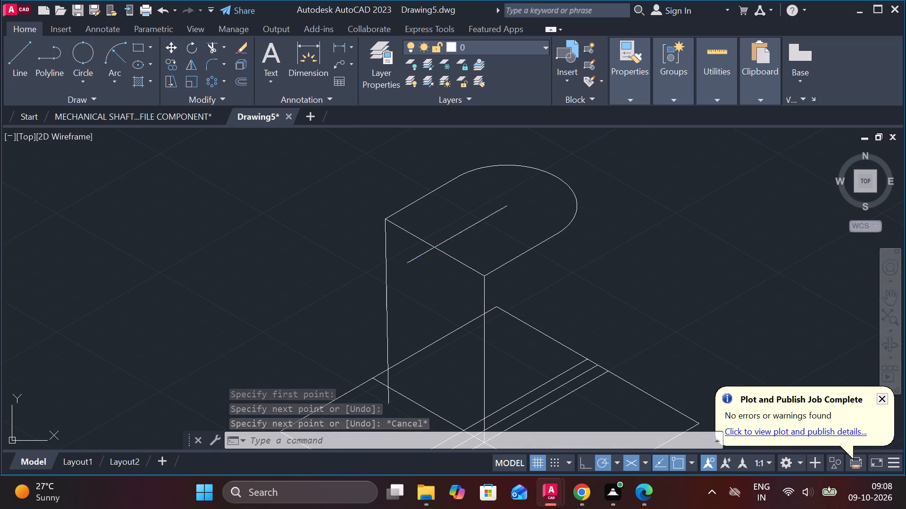
pyautogui.write('co')
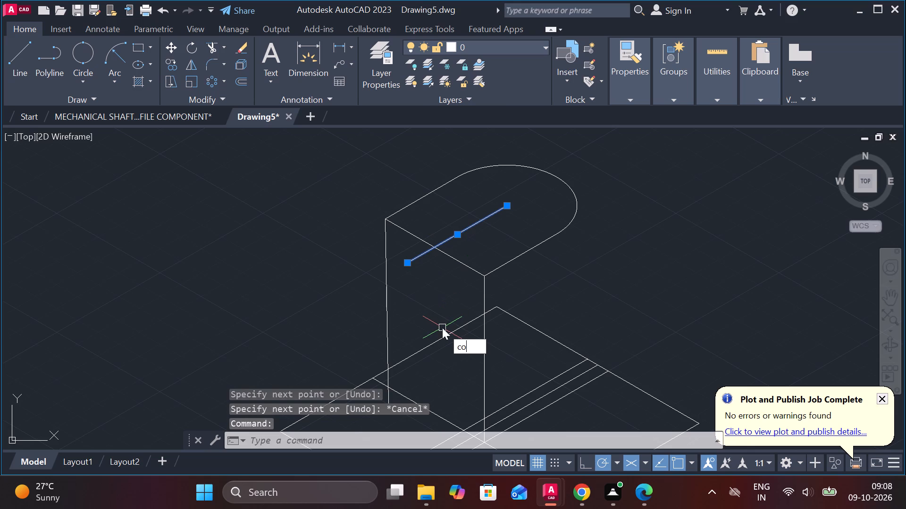
pyautogui.press('Return')
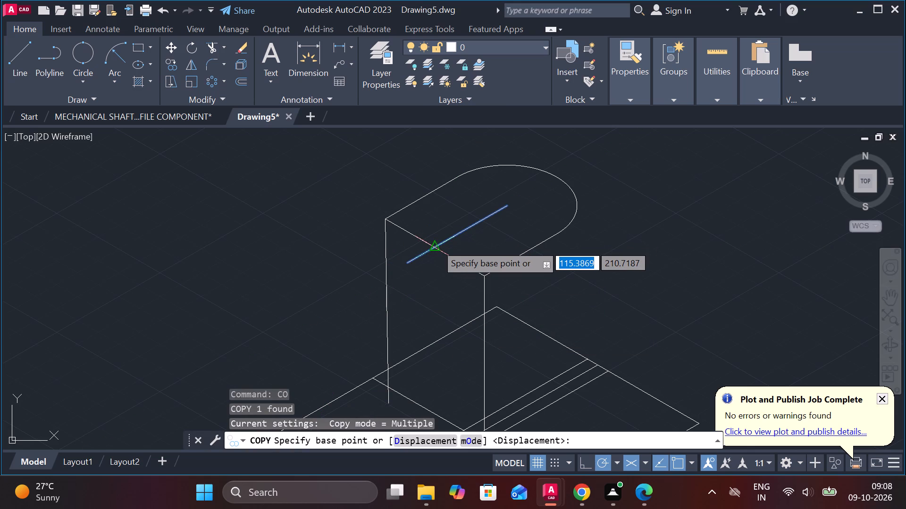
pyautogui.click(433, 244)
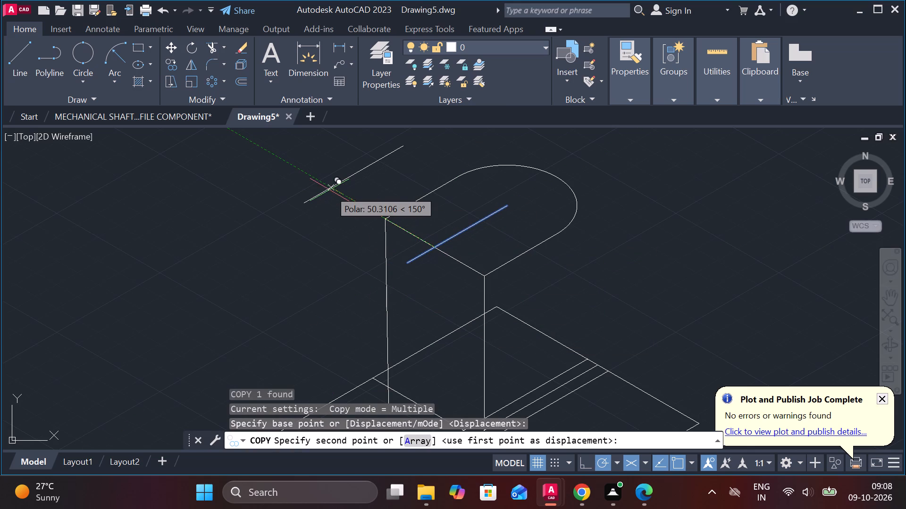
pyautogui.write('5')
pyautogui.press('space')
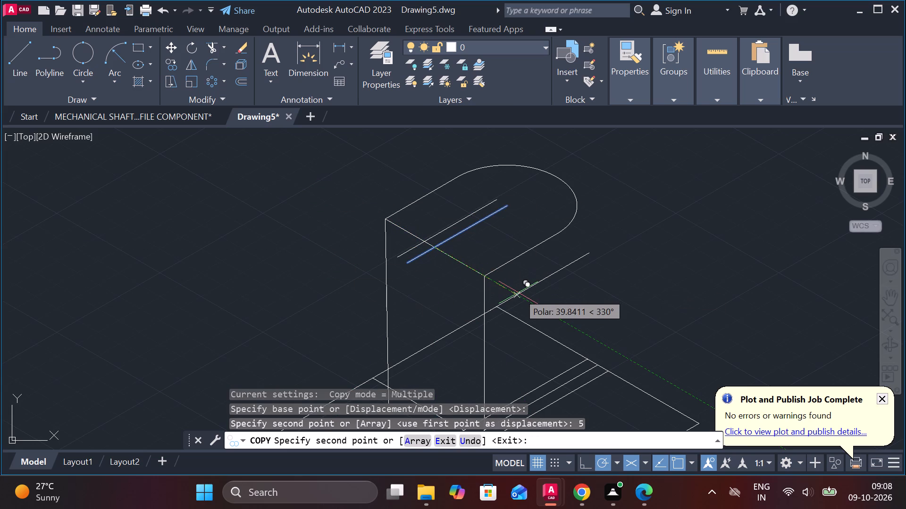
pyautogui.write('5')
pyautogui.press('space')
pyautogui.press('Escape')
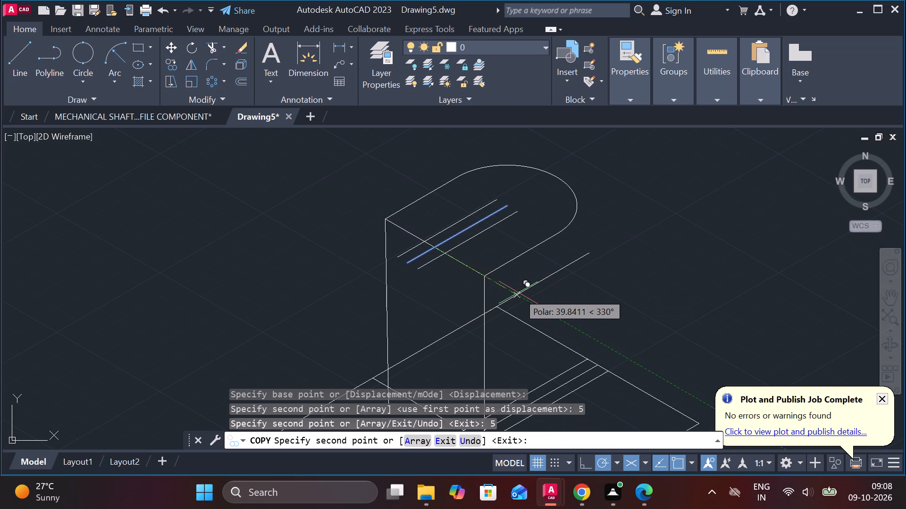
# Draw a slanted line from the upper parallel line's end on the base's lower-left edge to the raised face's front edge at its left offset line.
pyautogui.scroll(-2, 518, 293)
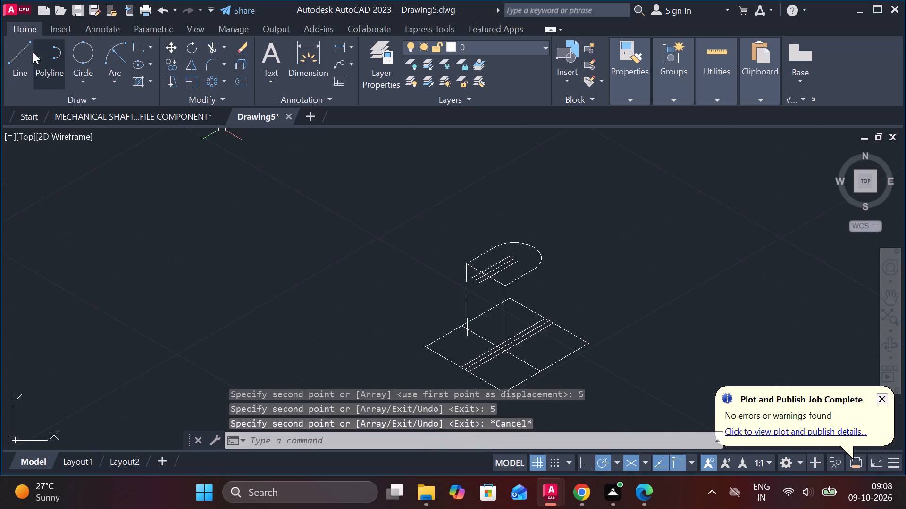
pyautogui.click(33, 52)
pyautogui.scroll(2, 362, 240)
pyautogui.moveTo(349, 239); pyautogui.dragTo(339, 239, button='middle')
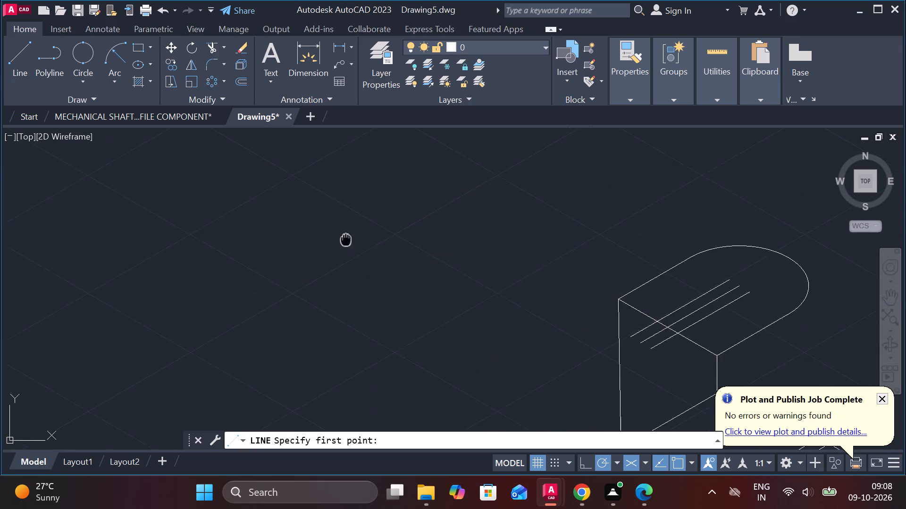
pyautogui.moveTo(339, 239); pyautogui.dragTo(213, 111, button='middle')
pyautogui.moveTo(356, 196); pyautogui.dragTo(297, 178, button='middle')
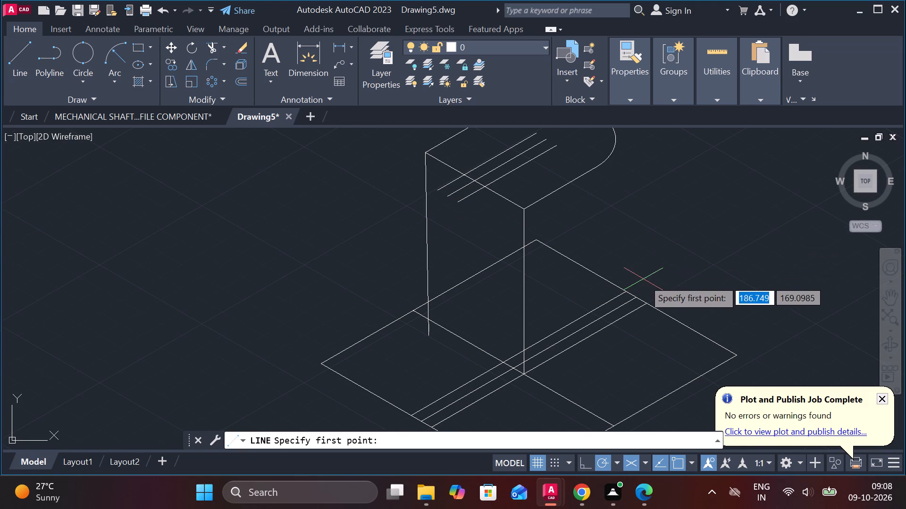
pyautogui.moveTo(643, 279); pyautogui.dragTo(646, 251, button='middle')
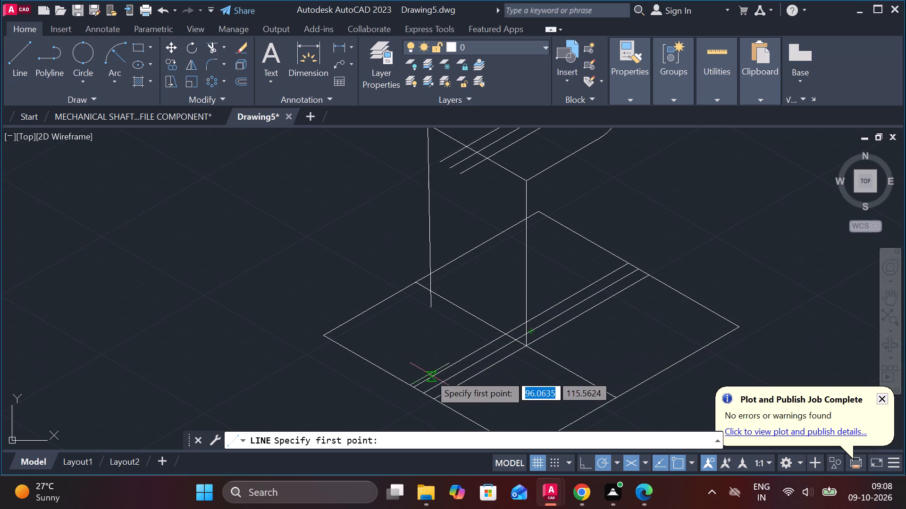
pyautogui.click(418, 386)
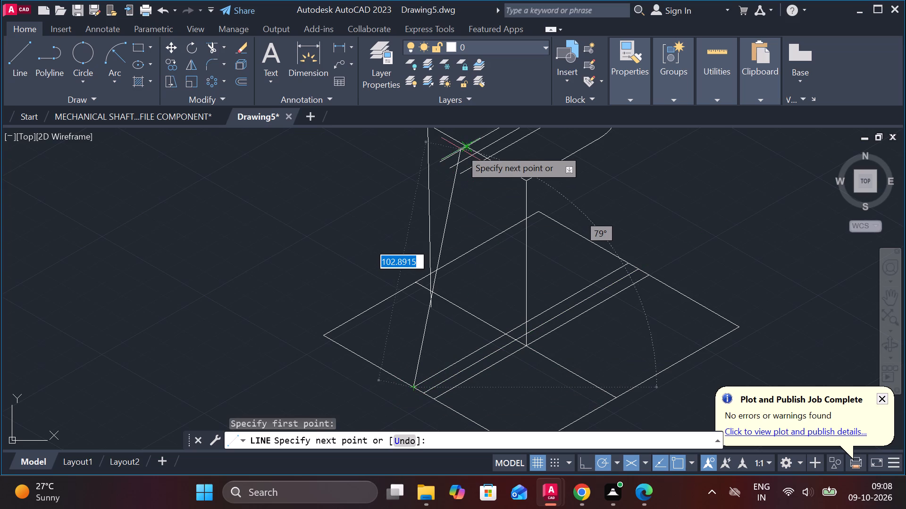
pyautogui.click(463, 147)
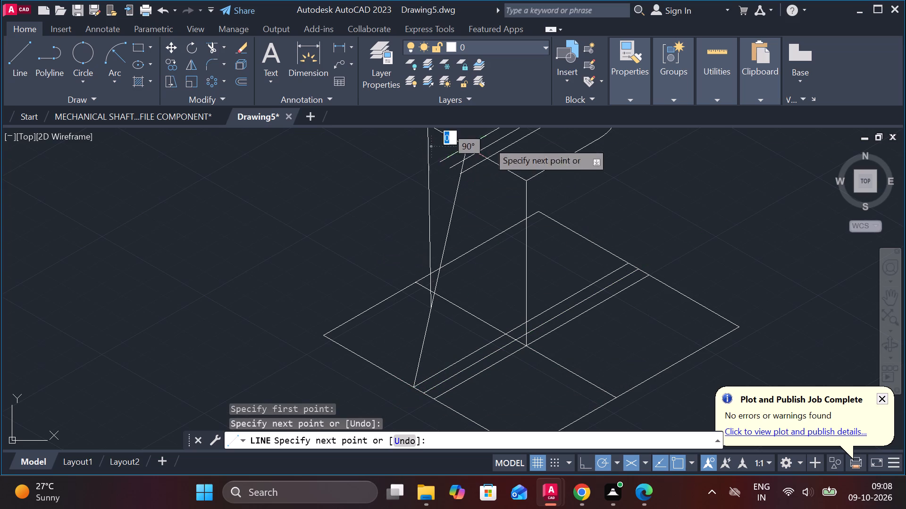
pyautogui.press('space')
# Draw a second slanted line from the lowest parallel line's end on the base to the raised face's front edge at its right offset line.
pyautogui.press('space')
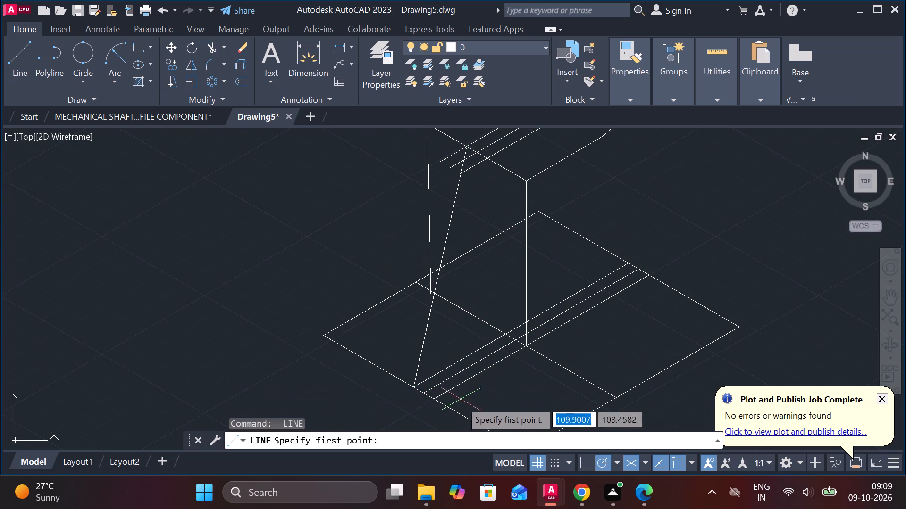
pyautogui.click(442, 395)
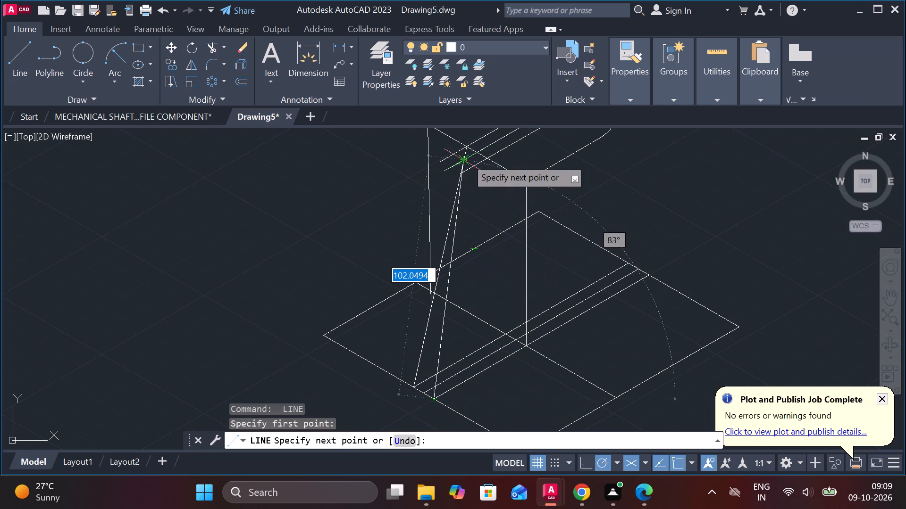
pyautogui.scroll(2, 490, 154)
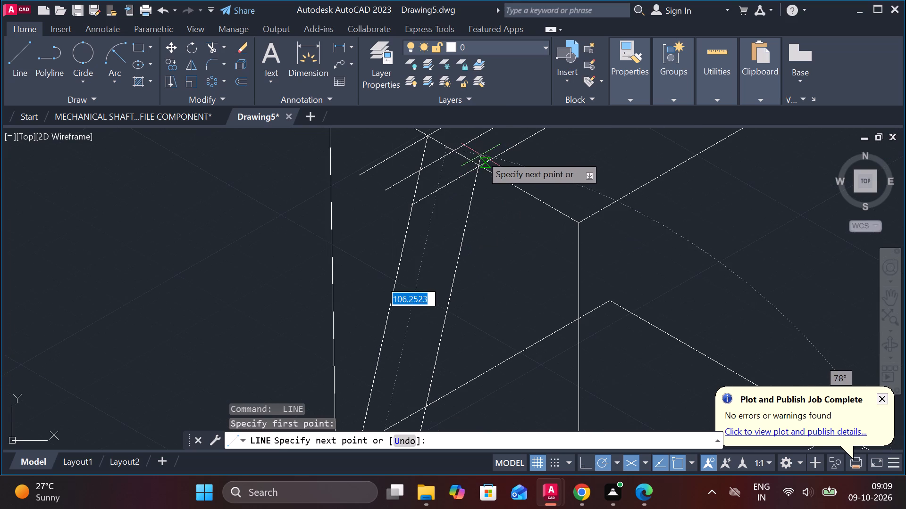
pyautogui.click(476, 166)
pyautogui.scroll(-2, 483, 189)
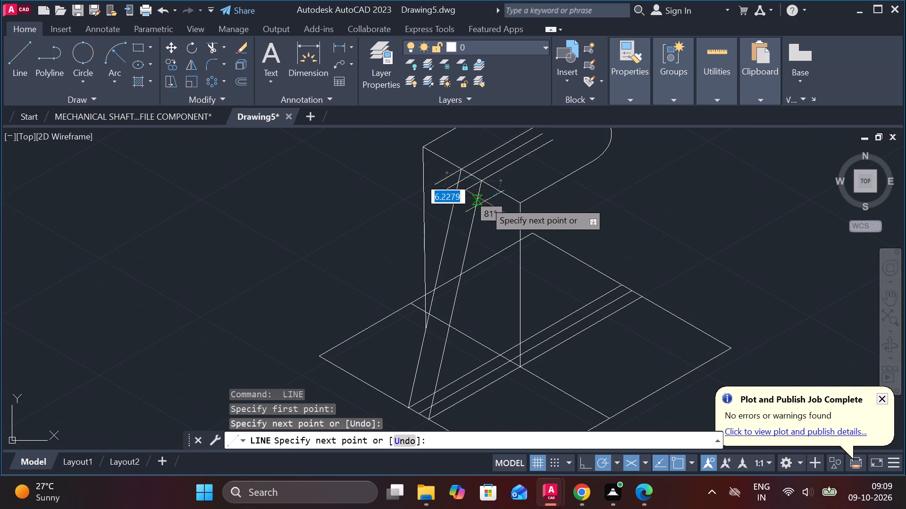
pyautogui.press('Escape')
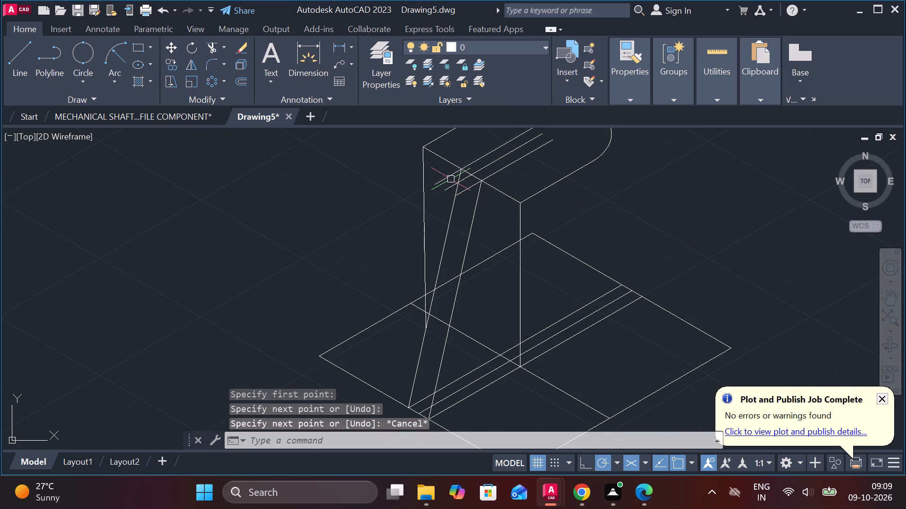
# Erase the two offset copies beside the raised face's centre line.
pyautogui.click(451, 179)
pyautogui.click(463, 194)
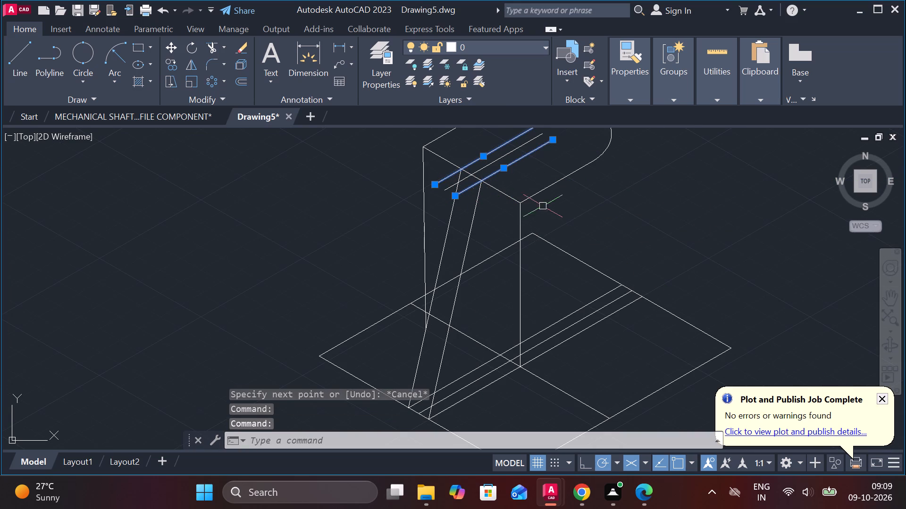
pyautogui.write('e')
pyautogui.press('space')
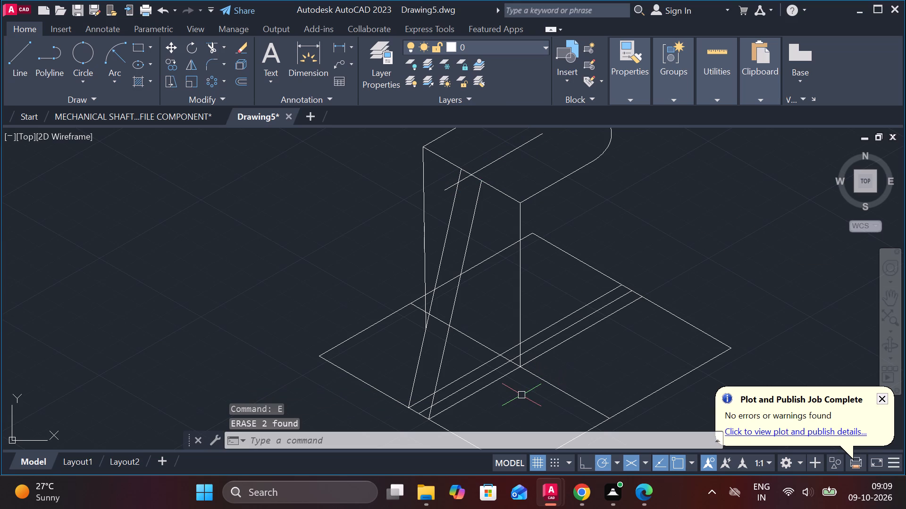
# Trim the base's parallel lines beyond the vertical edge, the upper and middle ones back to the right slanted line, and the cross line's adjoining segment.
pyautogui.write('tr')
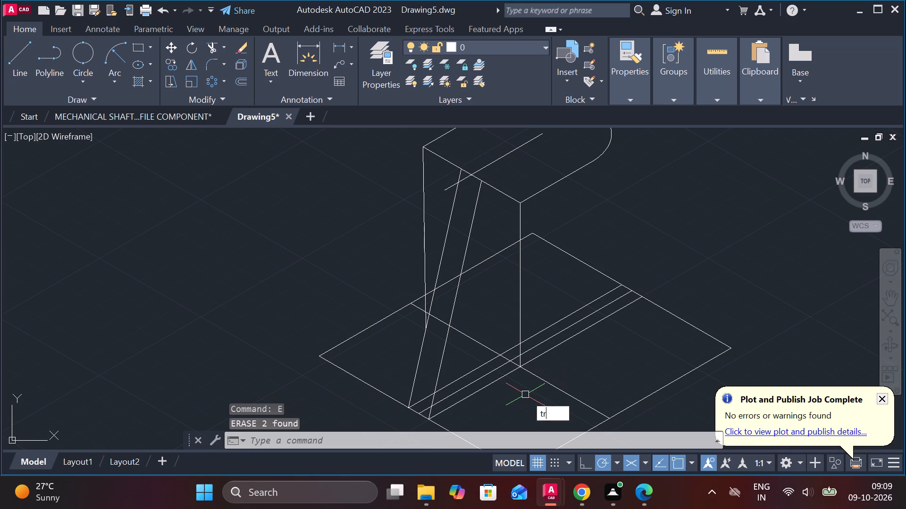
pyautogui.press('space')
pyautogui.moveTo(605, 325); pyautogui.dragTo(573, 292)
pyautogui.moveTo(552, 352); pyautogui.dragTo(567, 317, button='middle')
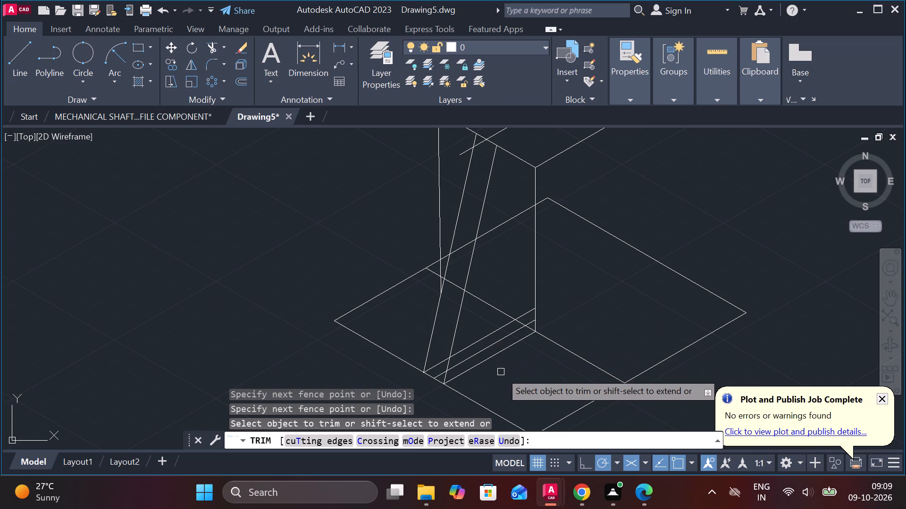
pyautogui.click(488, 346)
pyautogui.scroll(2, 526, 330)
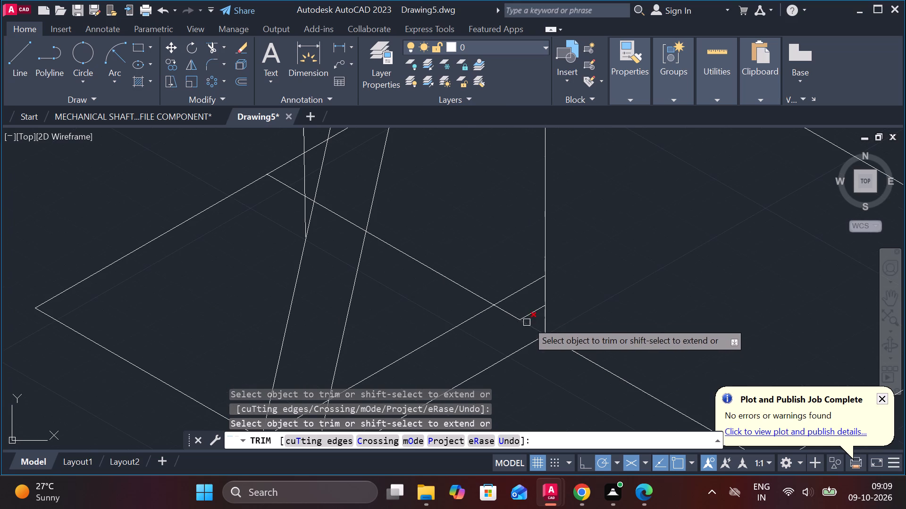
pyautogui.click(531, 310)
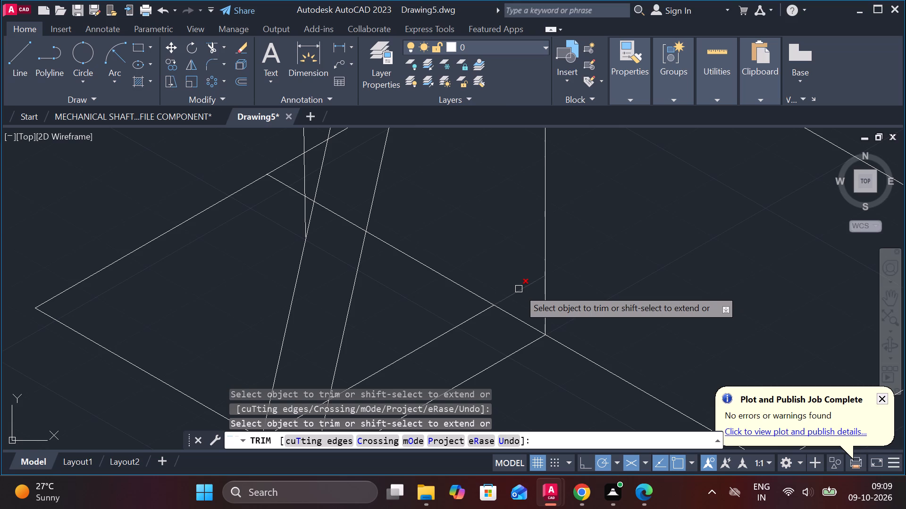
pyautogui.click(519, 289)
pyautogui.click(498, 305)
pyautogui.click(487, 305)
pyautogui.click(485, 301)
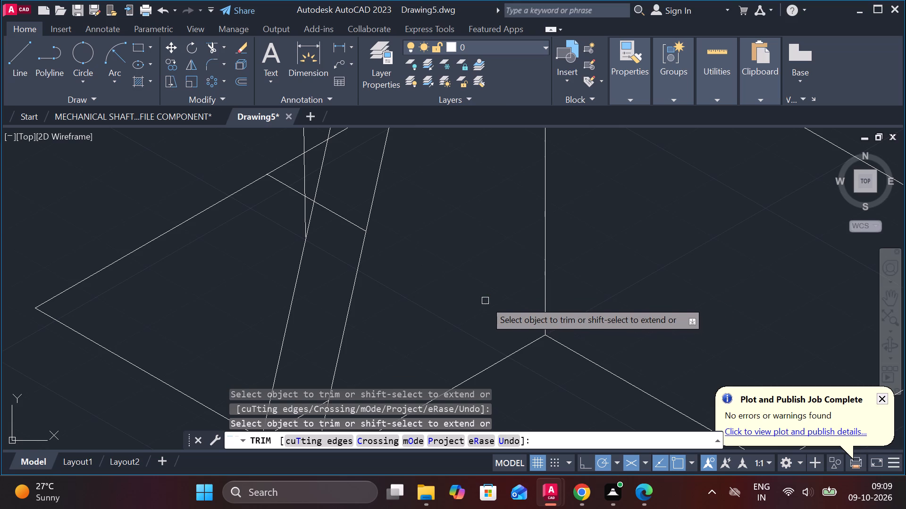
# Trim the leftover middle and upper parallel-line fragments between the two slanted lines on the base.
pyautogui.scroll(-3, 458, 287)
pyautogui.scroll(2, 399, 341)
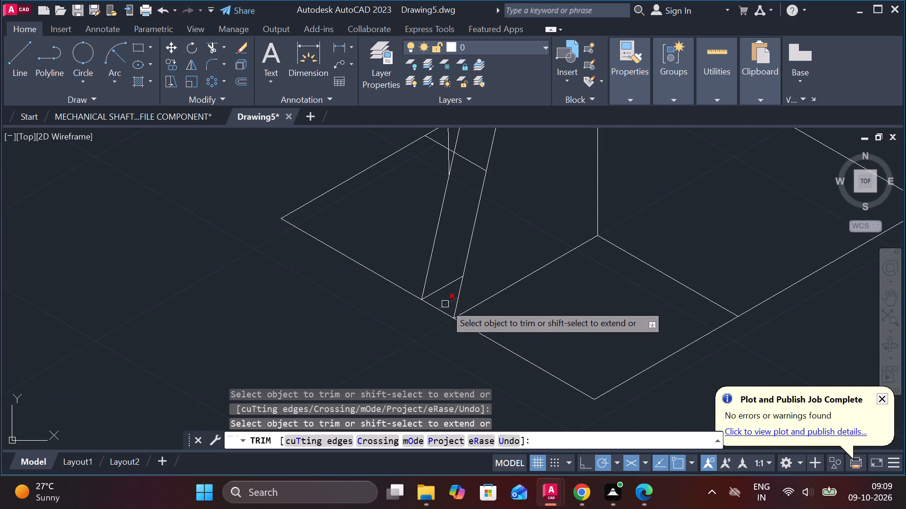
pyautogui.click(445, 304)
pyautogui.moveTo(382, 325); pyautogui.dragTo(382, 377, button='middle')
pyautogui.click(453, 338)
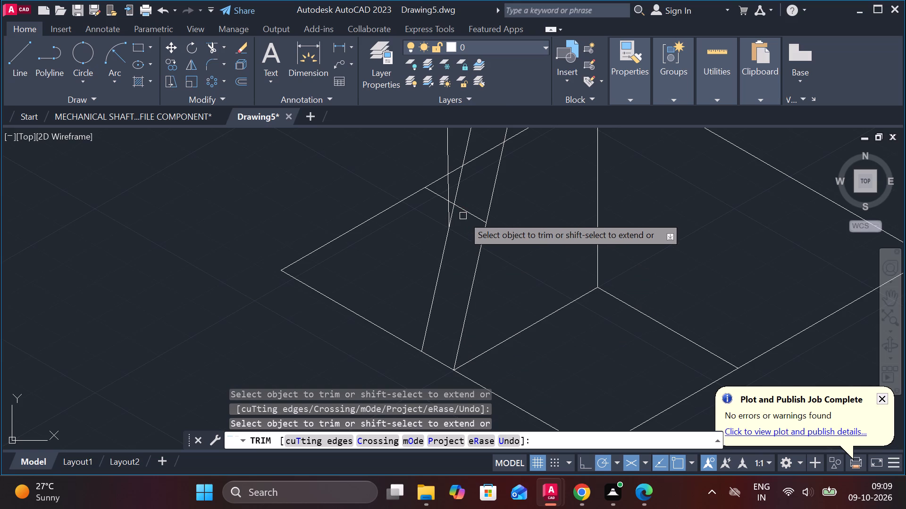
# Trim the rest of the base's cross line and cut the left vertical edge back to the base's upper-left edge.
pyautogui.click(468, 215)
pyautogui.scroll(3, 451, 215)
pyautogui.click(434, 196)
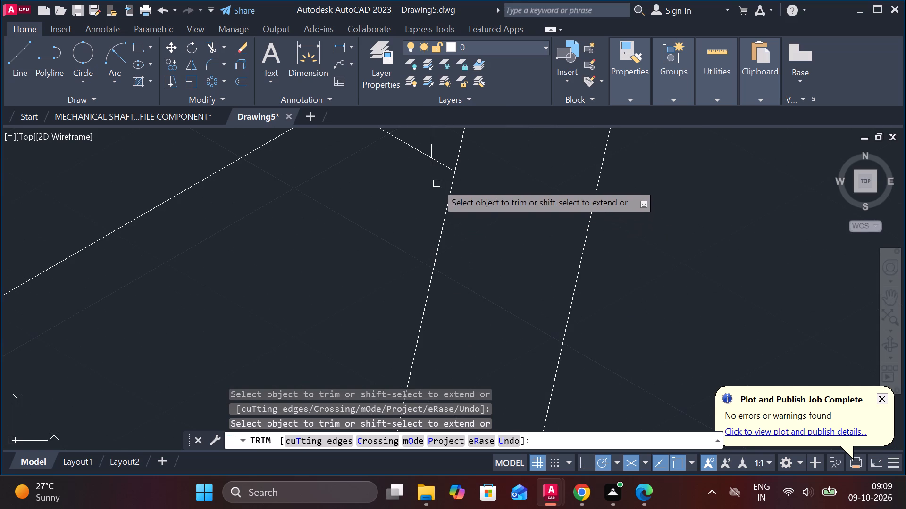
pyautogui.scroll(-2, 397, 149)
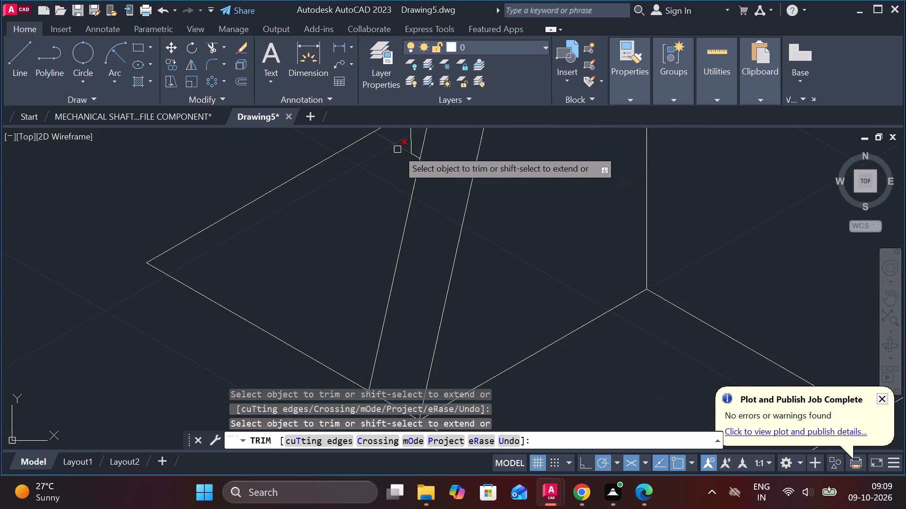
pyautogui.scroll(-2, 397, 149)
pyautogui.moveTo(382, 159); pyautogui.dragTo(374, 269, button='middle')
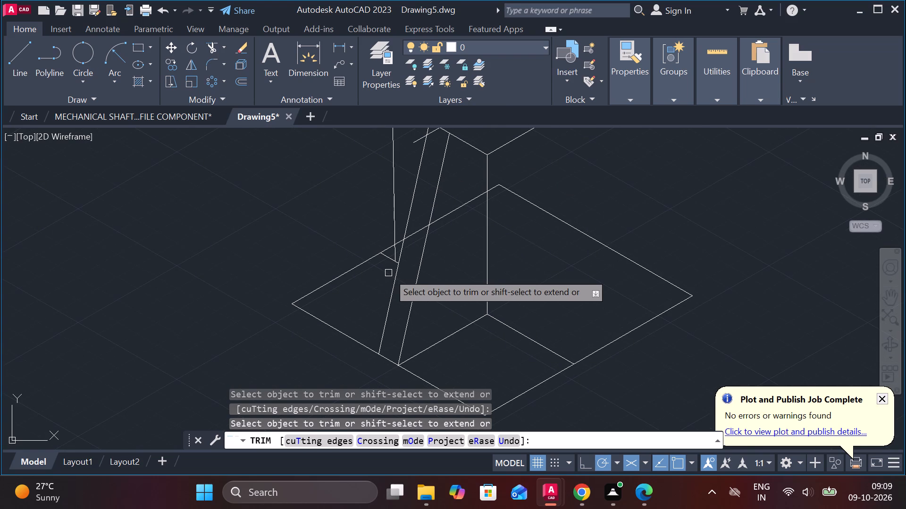
pyautogui.scroll(2, 388, 273)
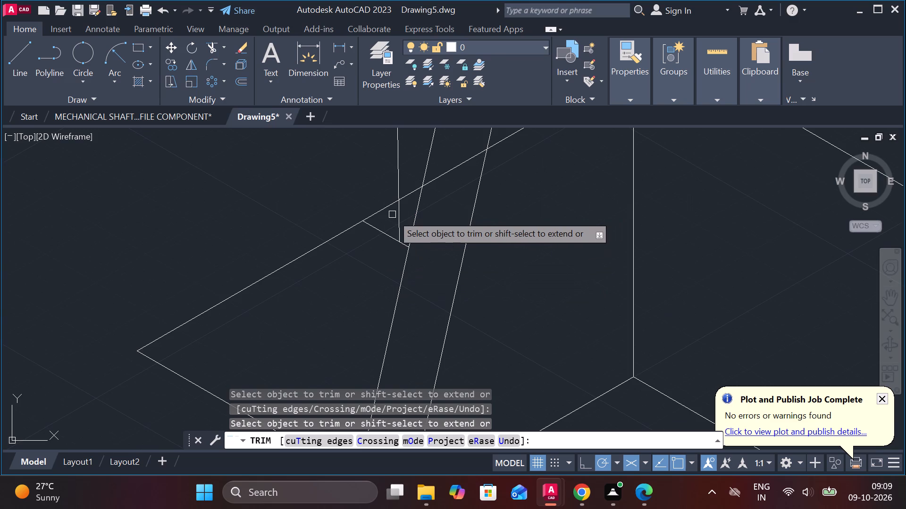
pyautogui.click(397, 212)
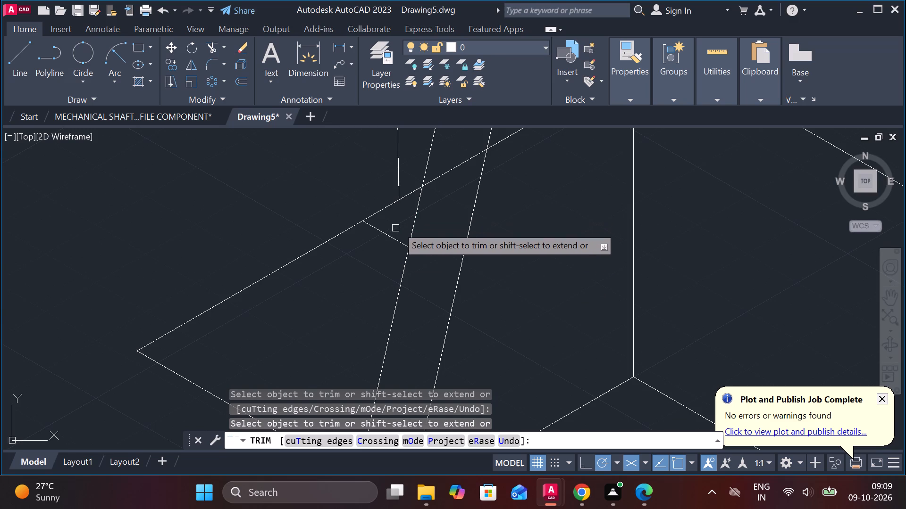
pyautogui.click(392, 238)
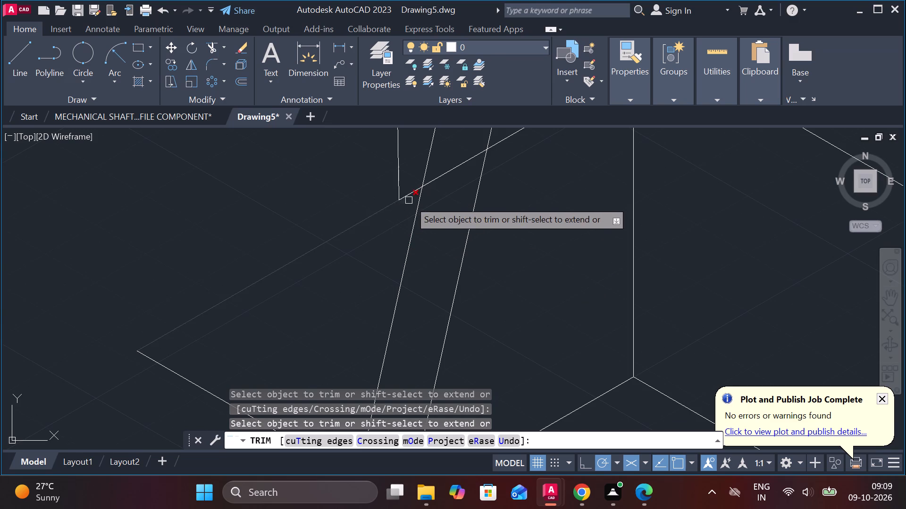
# Trim the centre line's overhang past the raised face's front edge.
pyautogui.scroll(-3, 432, 236)
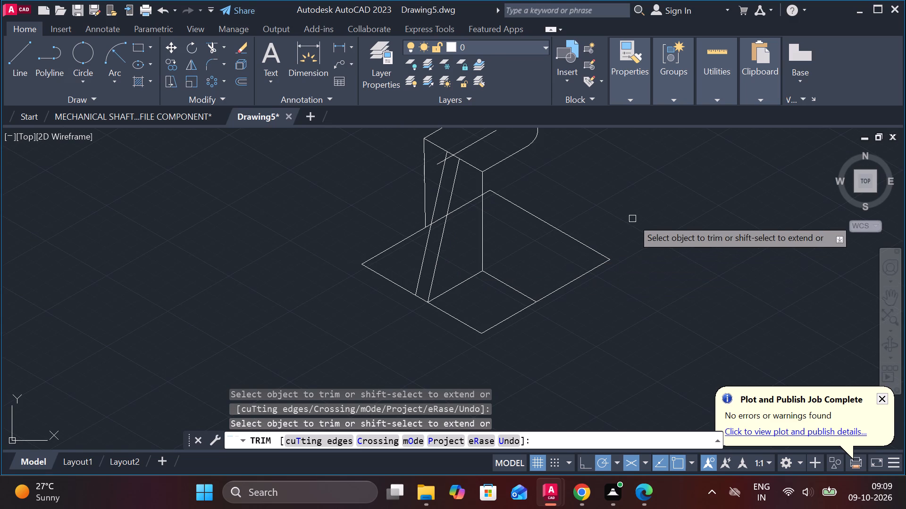
pyautogui.scroll(2, 434, 166)
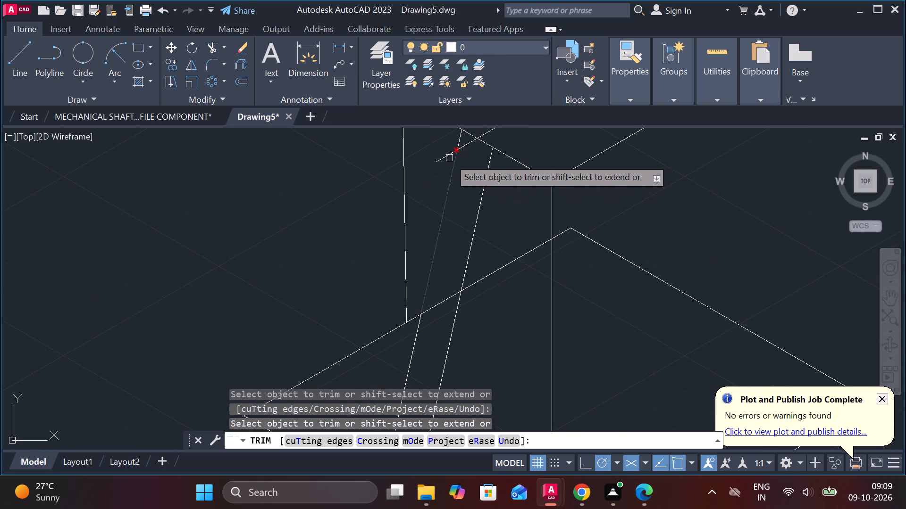
pyautogui.click(449, 158)
pyautogui.click(465, 148)
pyautogui.scroll(-3, 467, 156)
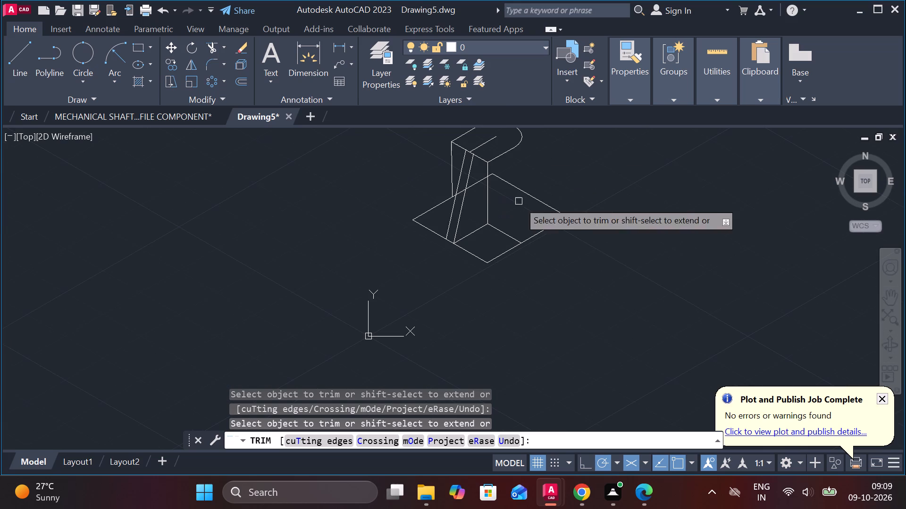
pyautogui.press('Escape')
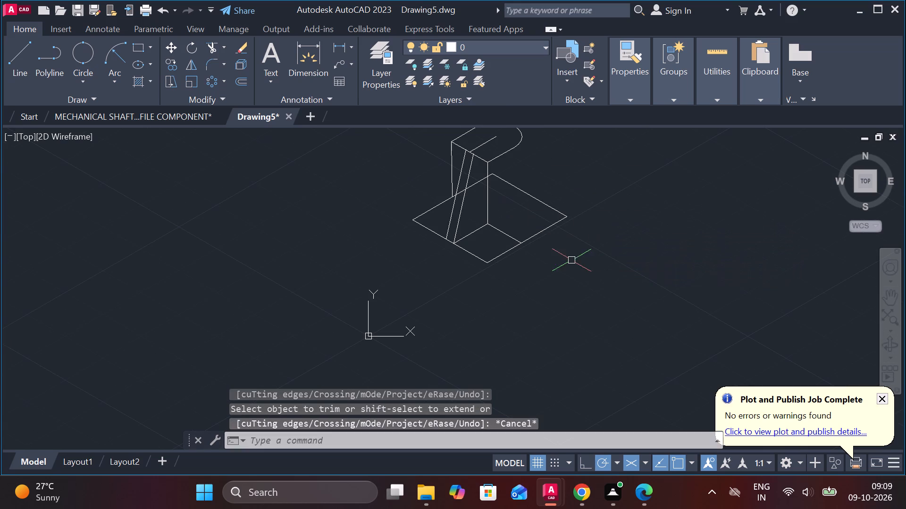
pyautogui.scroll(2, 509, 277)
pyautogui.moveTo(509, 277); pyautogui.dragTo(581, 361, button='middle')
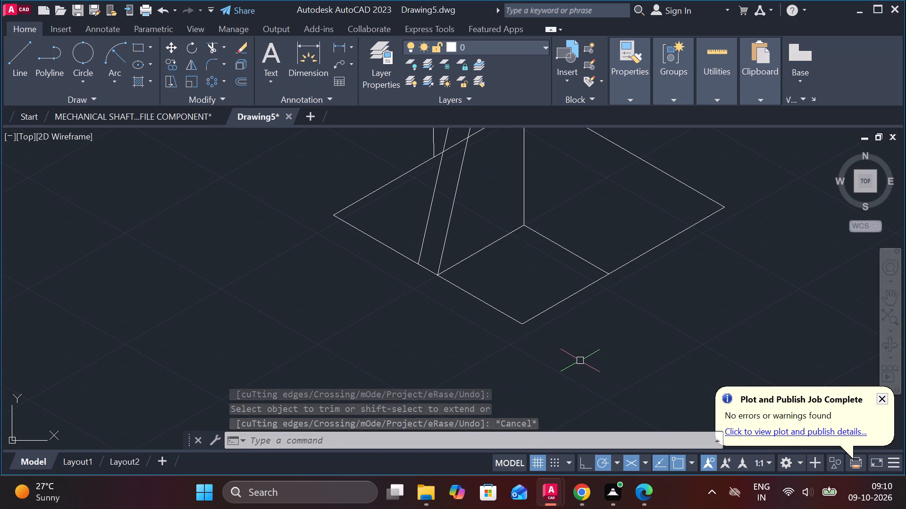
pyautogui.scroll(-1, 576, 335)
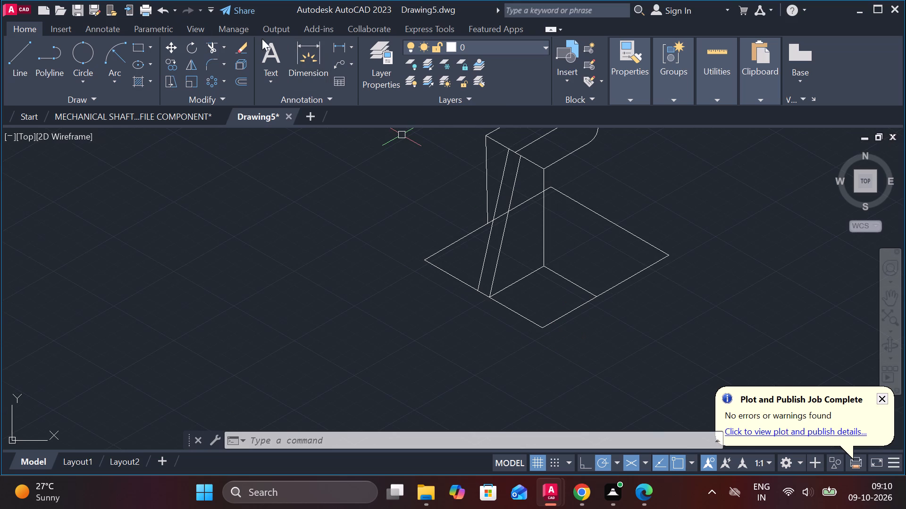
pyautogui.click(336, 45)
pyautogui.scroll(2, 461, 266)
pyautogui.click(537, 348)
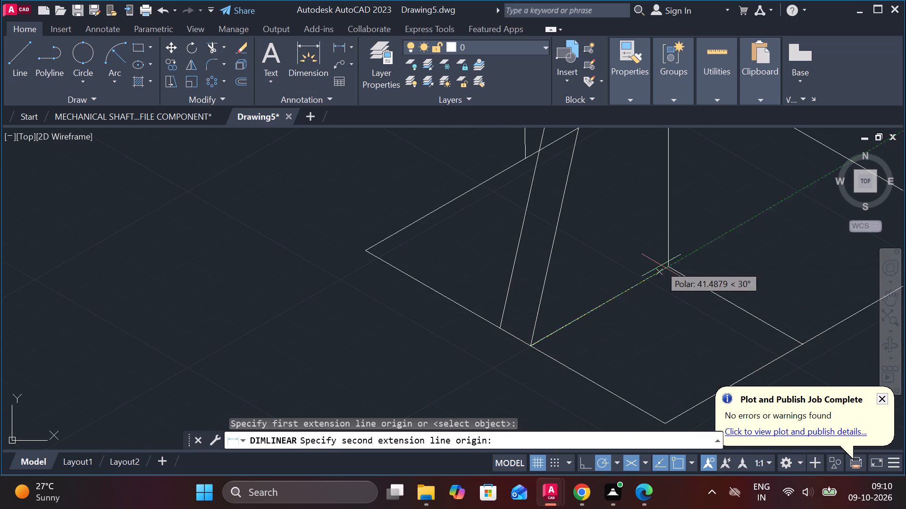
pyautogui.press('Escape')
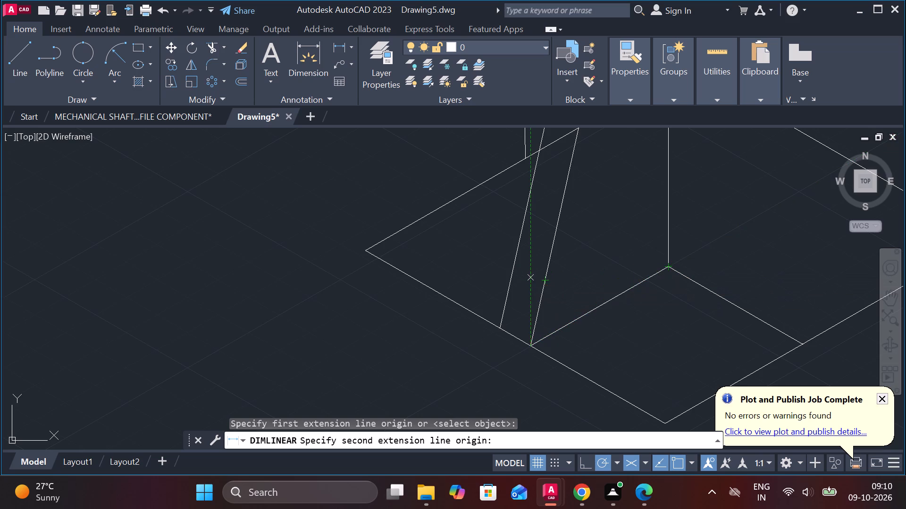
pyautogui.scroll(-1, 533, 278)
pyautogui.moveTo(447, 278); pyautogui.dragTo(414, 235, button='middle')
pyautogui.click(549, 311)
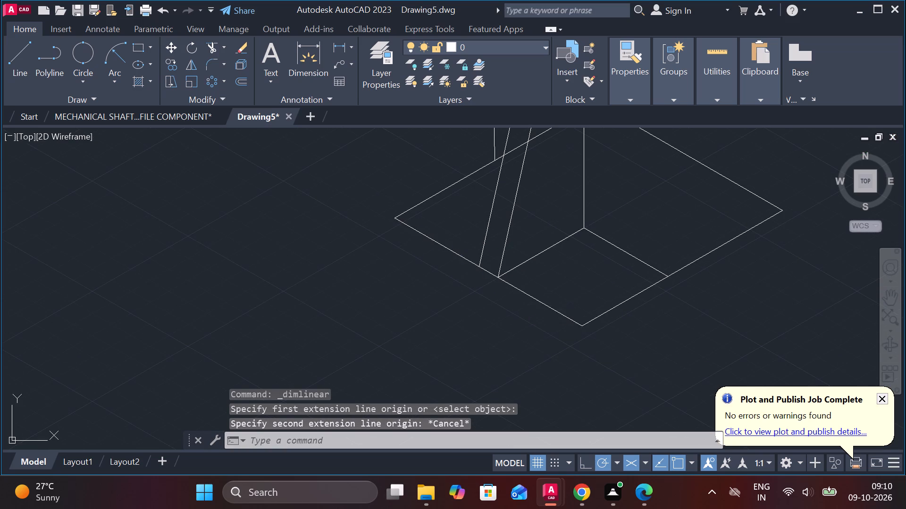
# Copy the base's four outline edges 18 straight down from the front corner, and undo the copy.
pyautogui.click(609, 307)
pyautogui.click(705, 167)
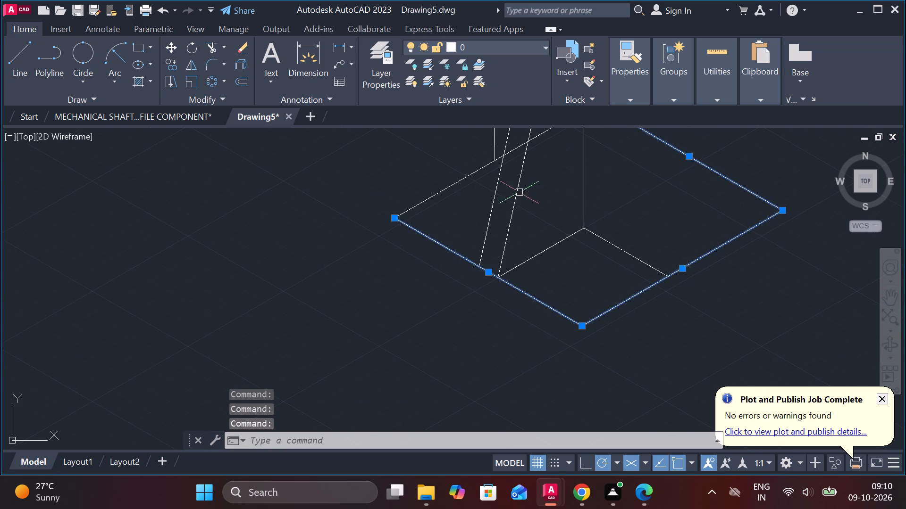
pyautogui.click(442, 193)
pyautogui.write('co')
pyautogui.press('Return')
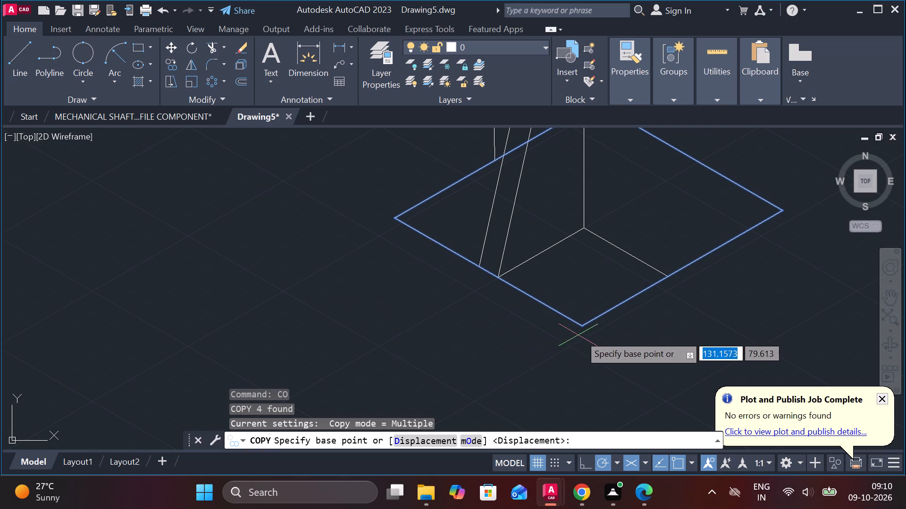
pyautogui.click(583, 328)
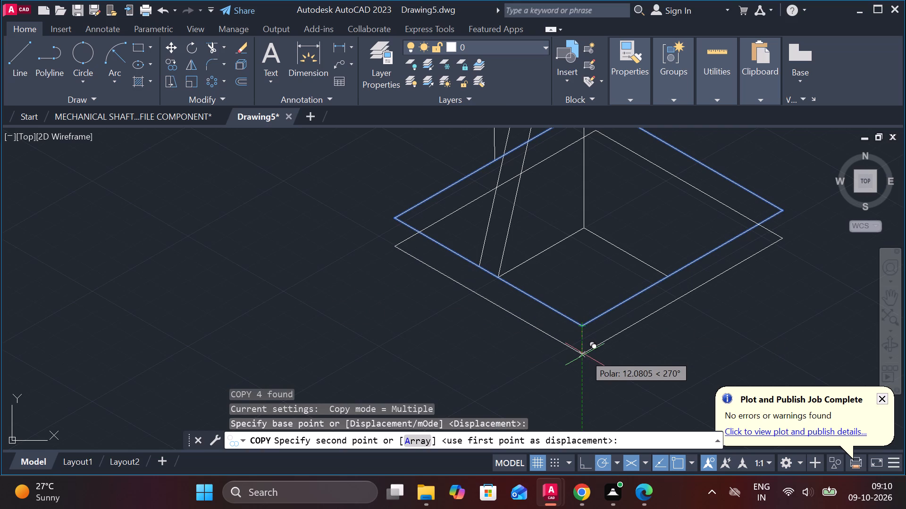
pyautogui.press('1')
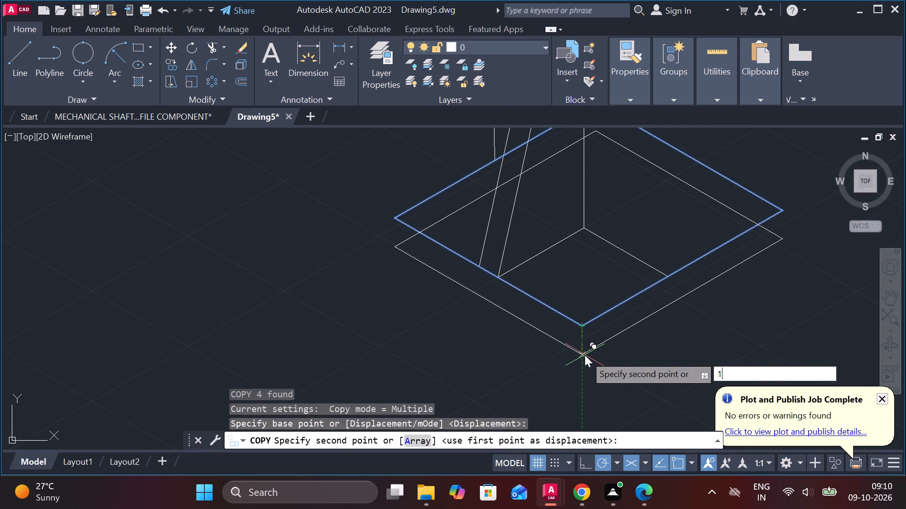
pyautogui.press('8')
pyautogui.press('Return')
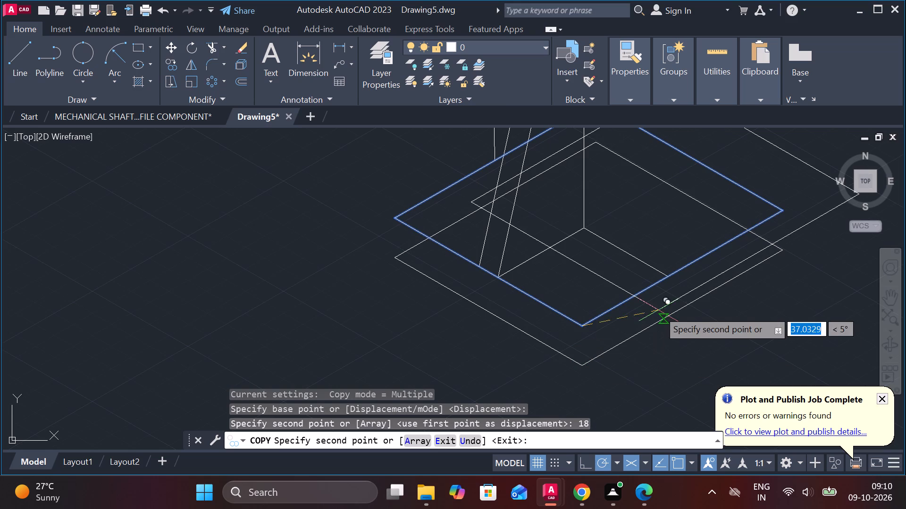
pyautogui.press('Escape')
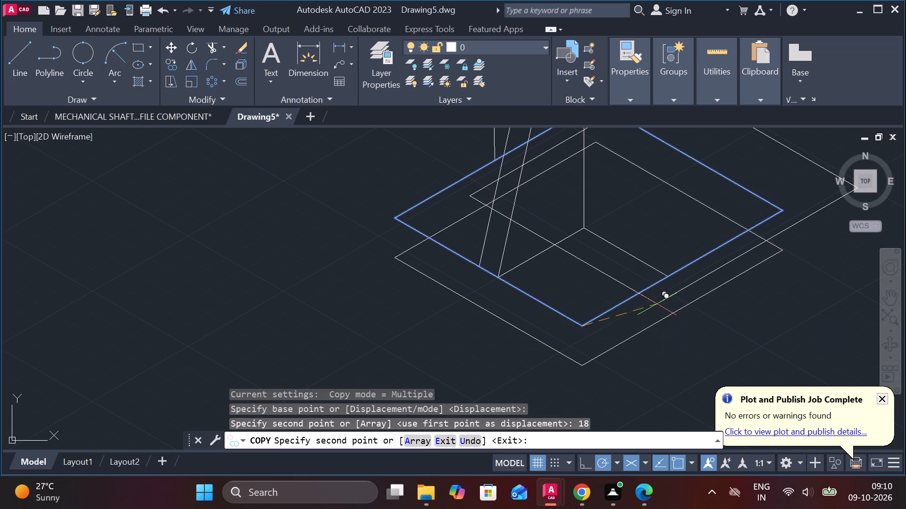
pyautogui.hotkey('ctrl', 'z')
# Fillet the base outline's right, front and left corners with a radius of 15.
pyautogui.press('f')
pyautogui.press('Return')
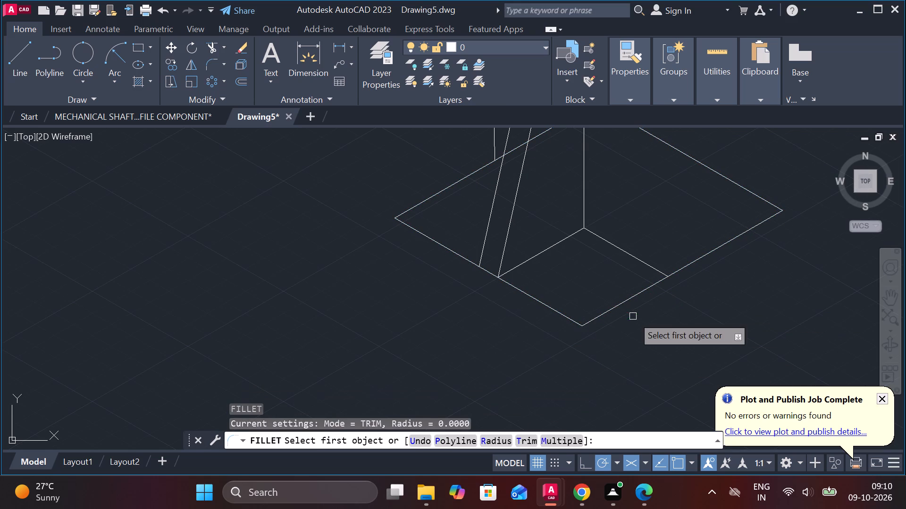
pyautogui.press('r')
pyautogui.press('Return')
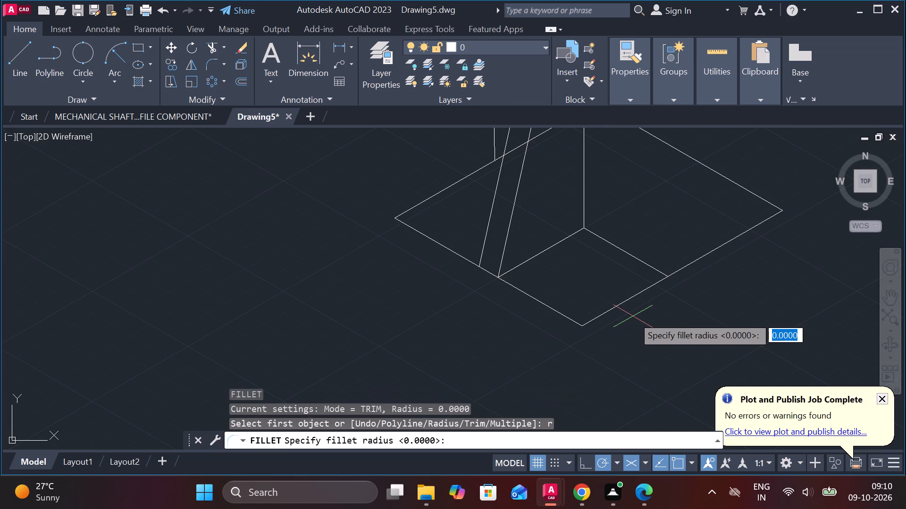
pyautogui.write('15')
pyautogui.press('Return')
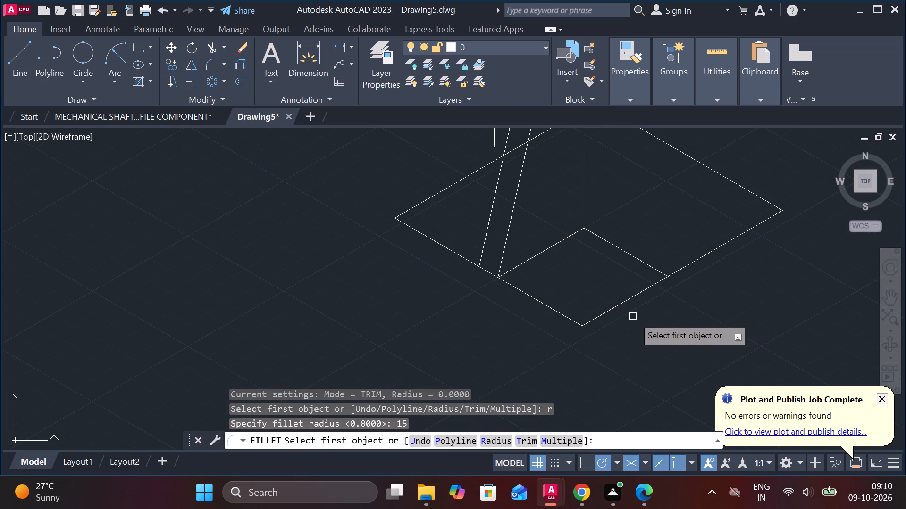
pyautogui.click(758, 193)
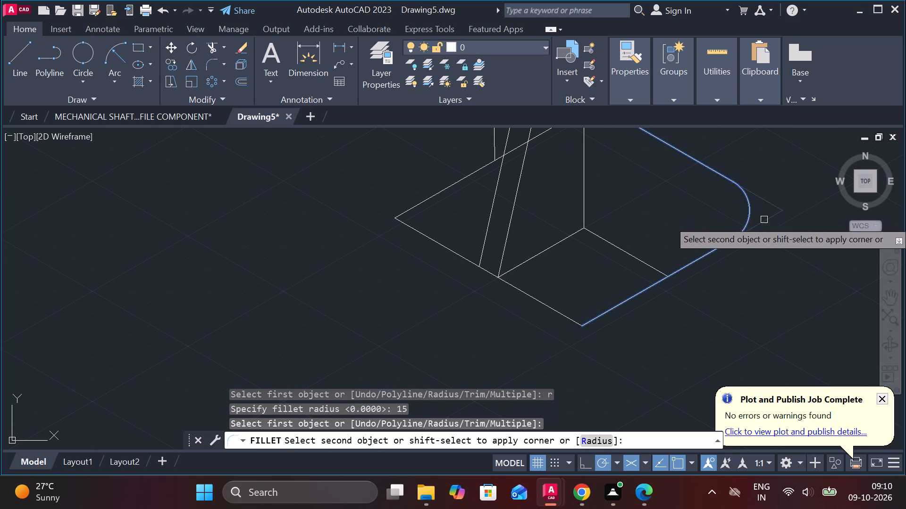
pyautogui.click(764, 221)
pyautogui.press('space')
pyautogui.click(543, 308)
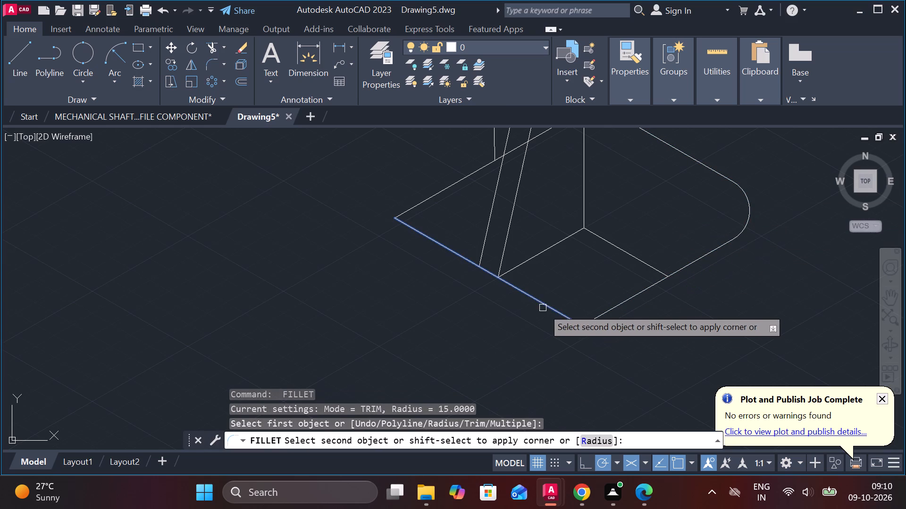
pyautogui.click(594, 315)
pyautogui.press('space')
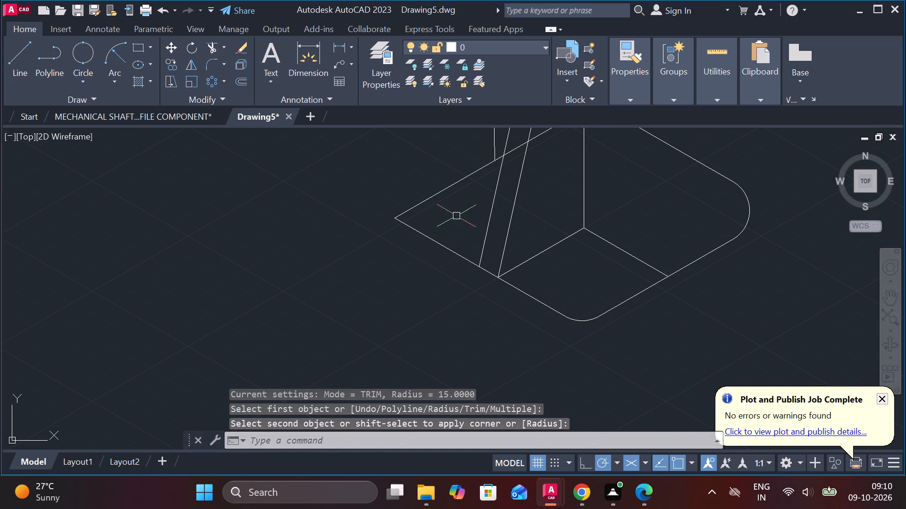
pyautogui.click(427, 197)
pyautogui.click(428, 238)
# Trim the base's upper-left edge between the two slanted rib lines and from the rib to the vertical edge.
pyautogui.scroll(-2, 355, 241)
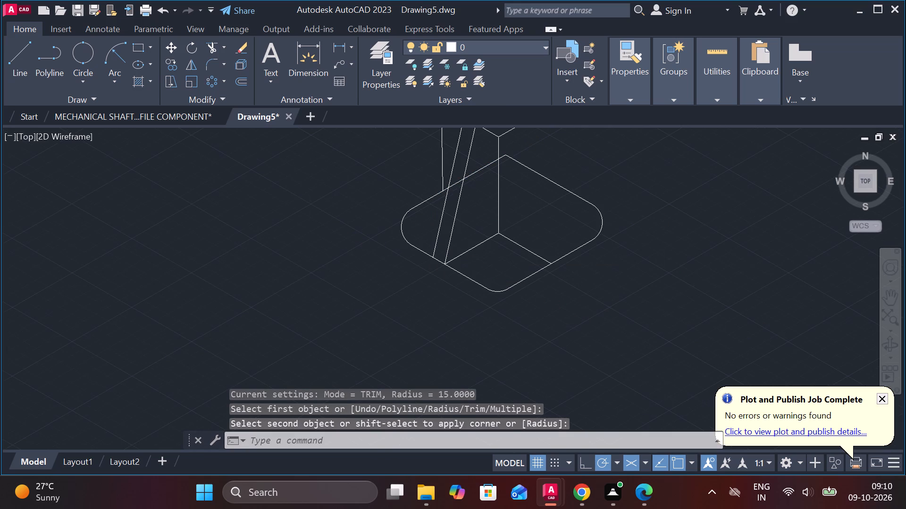
pyautogui.scroll(2, 363, 241)
pyautogui.moveTo(367, 241); pyautogui.dragTo(270, 282, button='middle')
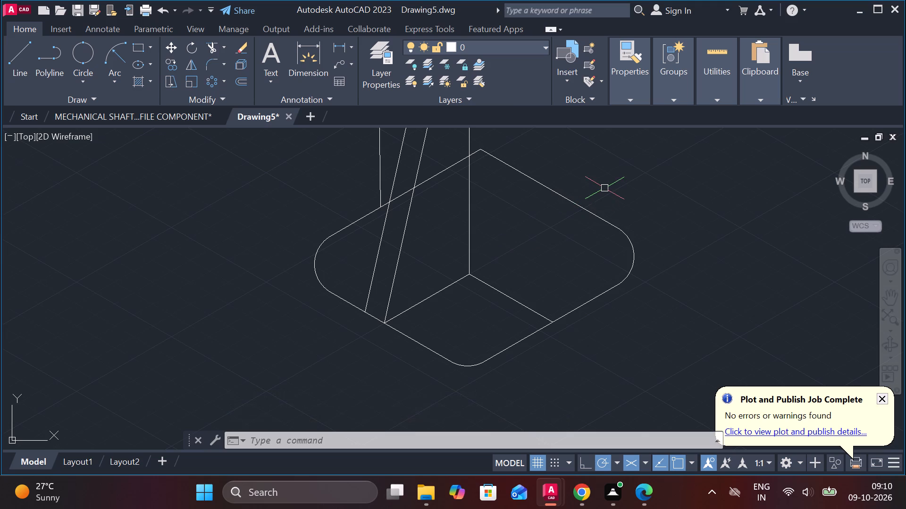
pyautogui.moveTo(624, 185); pyautogui.dragTo(638, 227, button='middle')
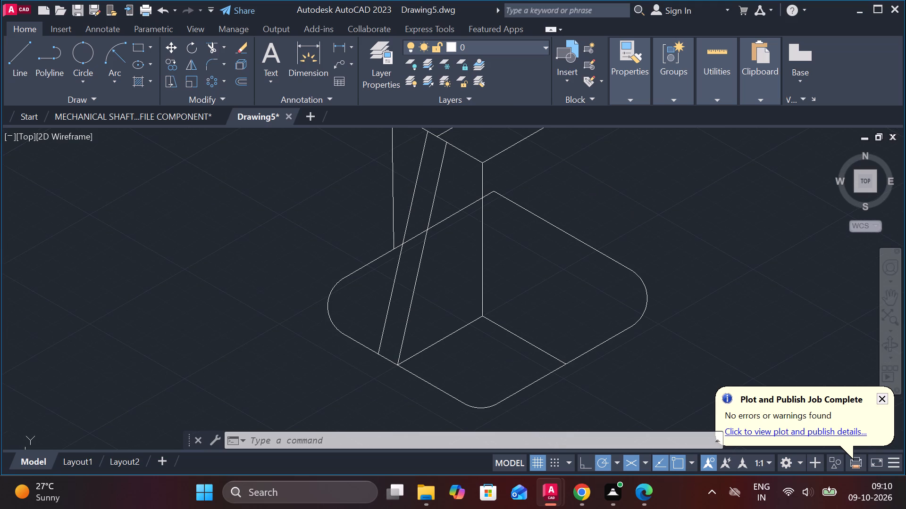
pyautogui.write('tr')
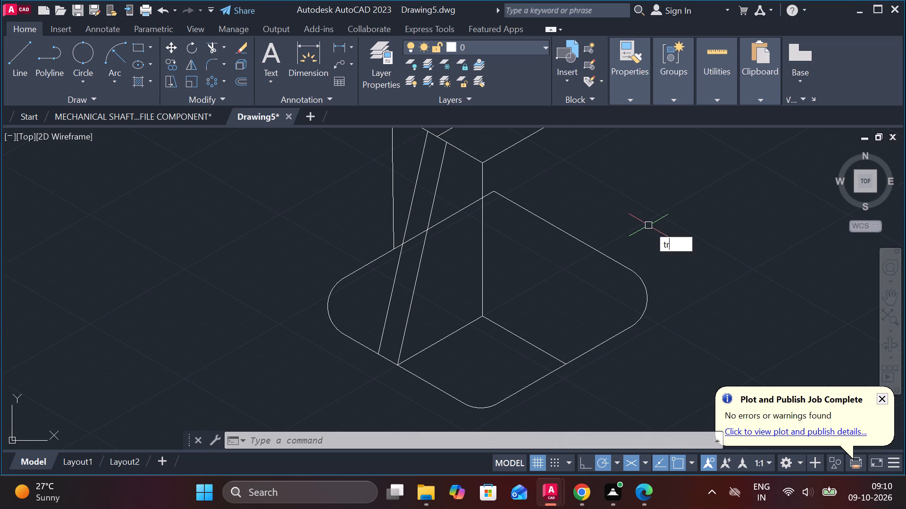
pyautogui.press('space')
pyautogui.scroll(2, 424, 235)
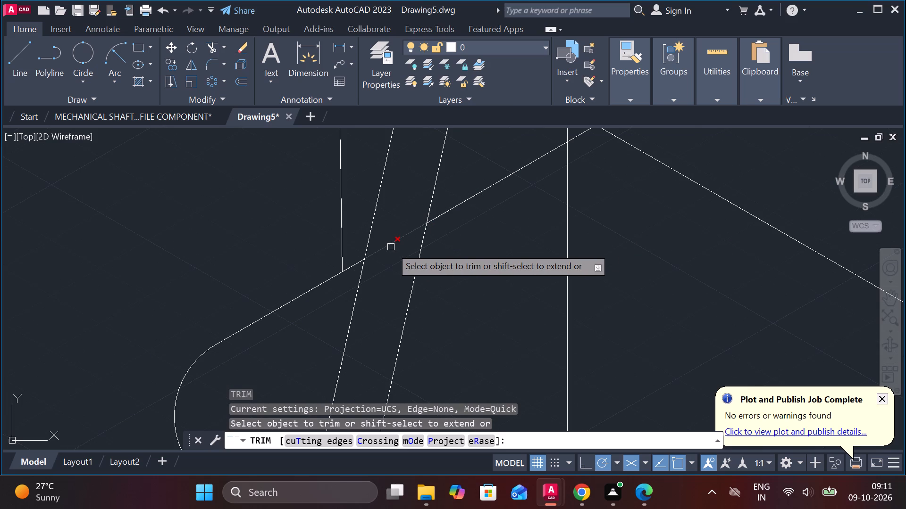
pyautogui.click(391, 247)
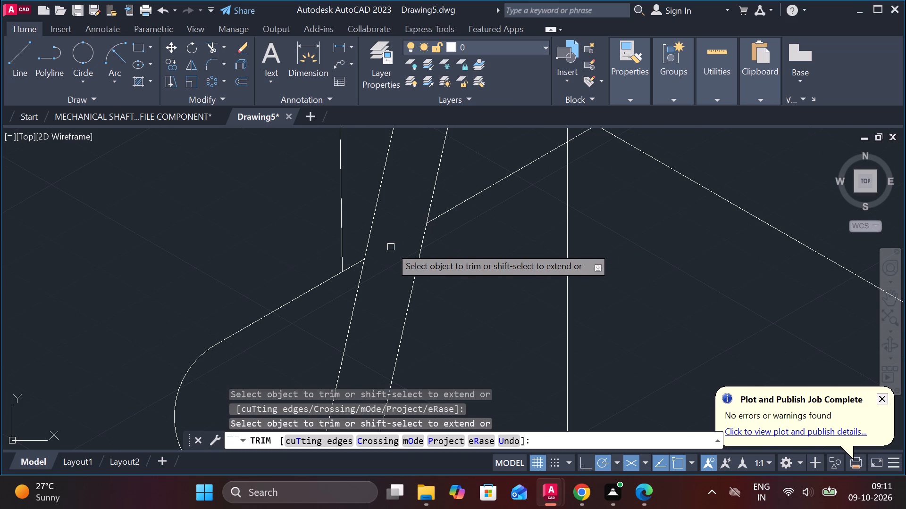
pyautogui.scroll(-3, 469, 195)
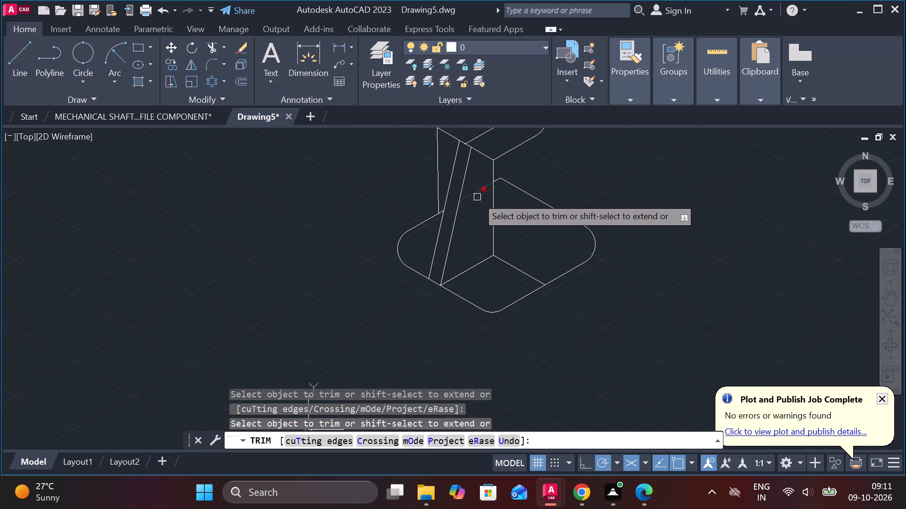
pyautogui.click(476, 195)
pyautogui.scroll(1, 476, 195)
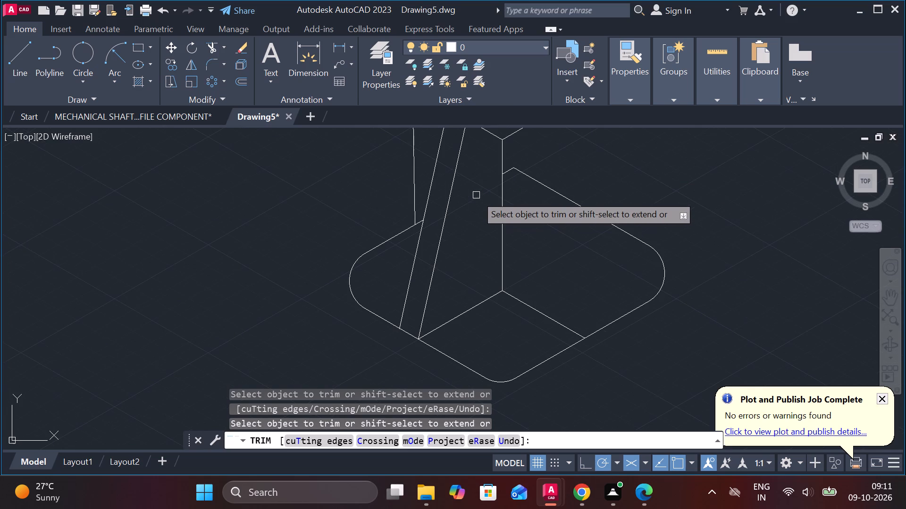
pyautogui.press('Escape')
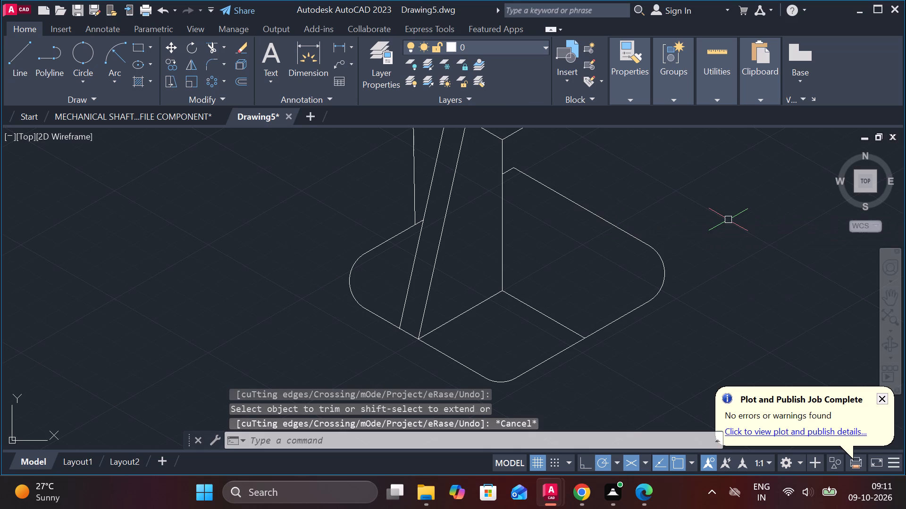
# Copy the base's three rounded corners and its upper-right, lower-right and lower-left edges 18 straight down.
pyautogui.scroll(-1, 727, 244)
pyautogui.click(619, 215)
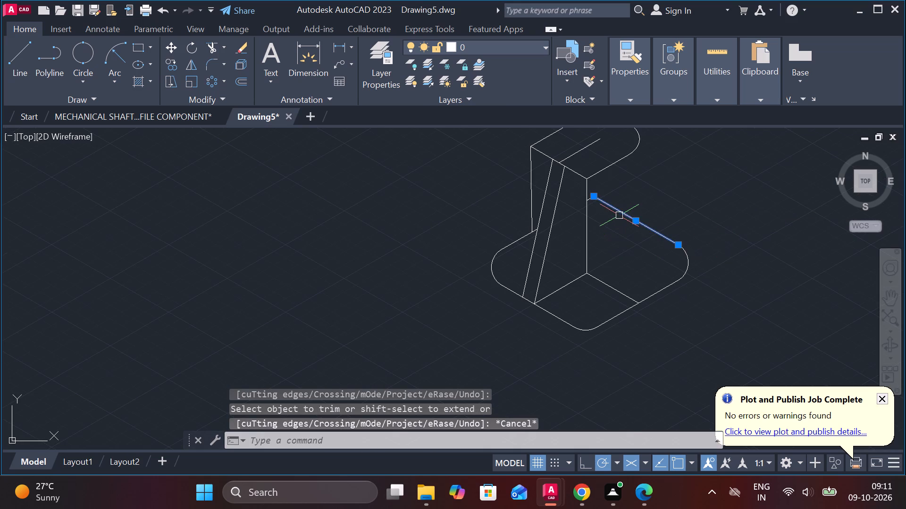
pyautogui.click(693, 264)
pyautogui.click(682, 258)
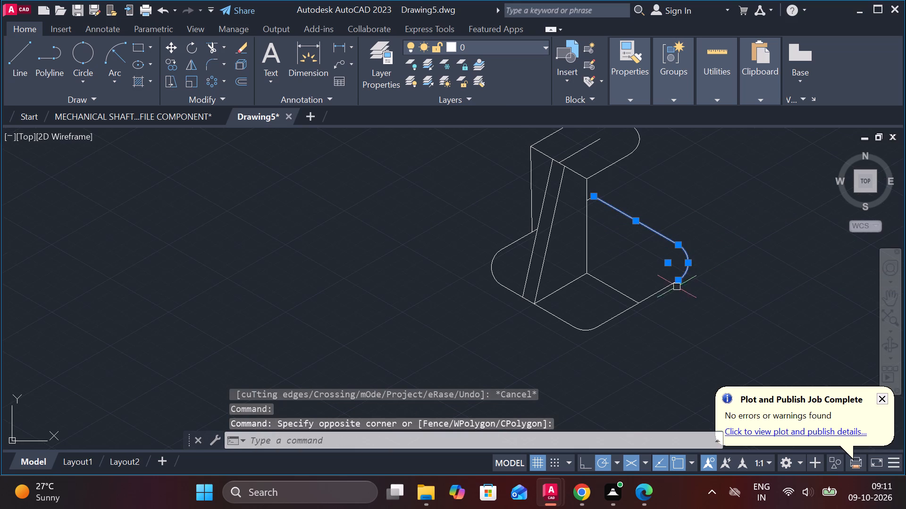
pyautogui.click(661, 292)
pyautogui.click(573, 320)
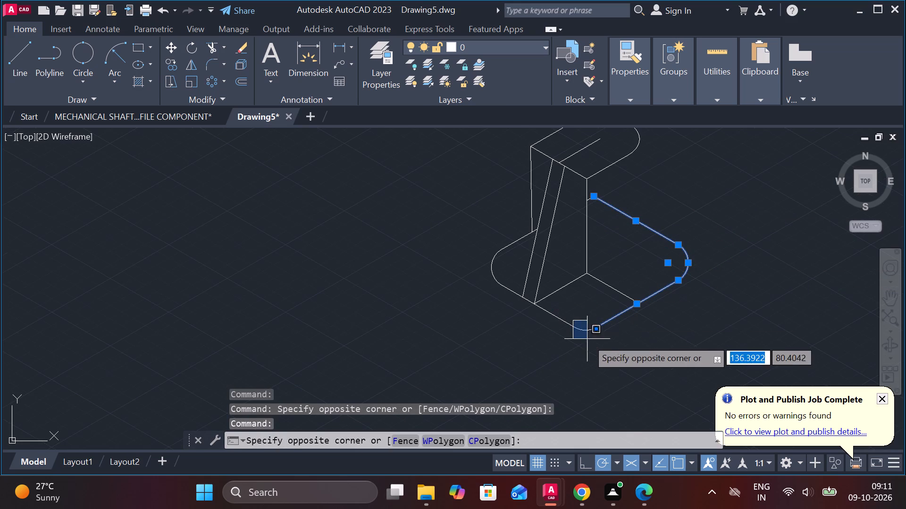
pyautogui.click(587, 339)
pyautogui.click(583, 329)
pyautogui.scroll(2, 571, 316)
pyautogui.click(534, 319)
pyautogui.click(366, 215)
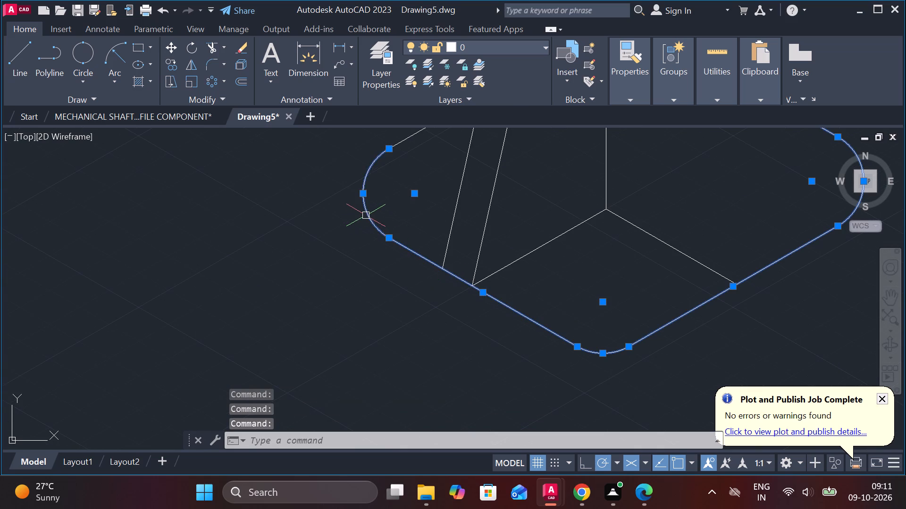
pyautogui.scroll(-2, 359, 218)
pyautogui.moveTo(313, 230); pyautogui.dragTo(361, 295, button='middle')
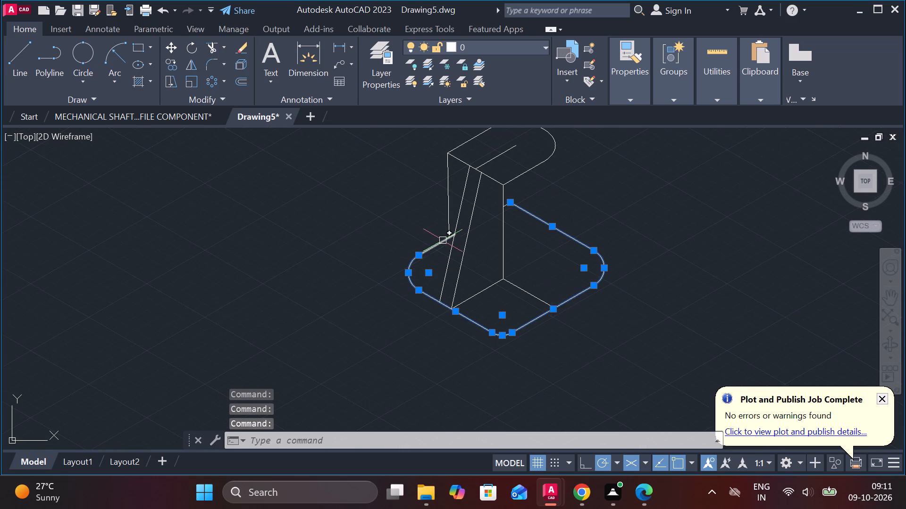
pyautogui.write('co')
pyautogui.press('Return')
pyautogui.moveTo(587, 313); pyautogui.dragTo(589, 290, button='middle')
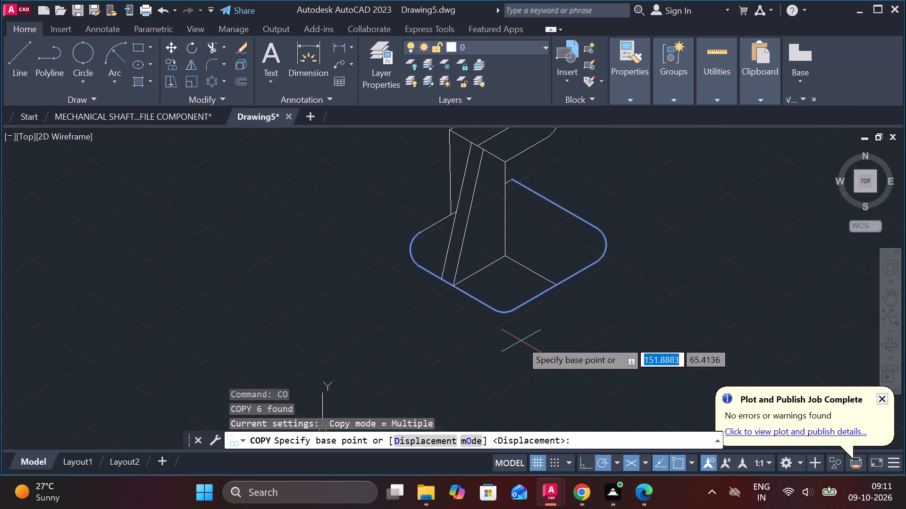
pyautogui.click(502, 288)
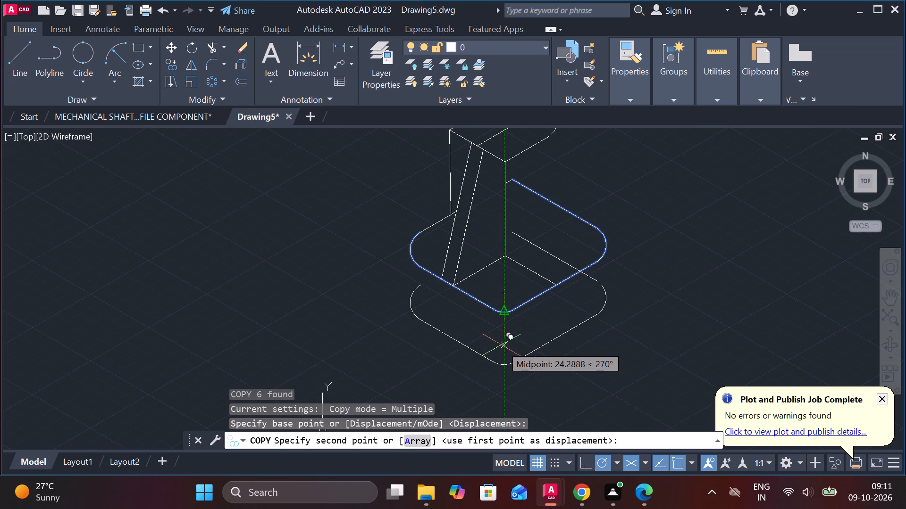
pyautogui.write('18')
pyautogui.press('Return')
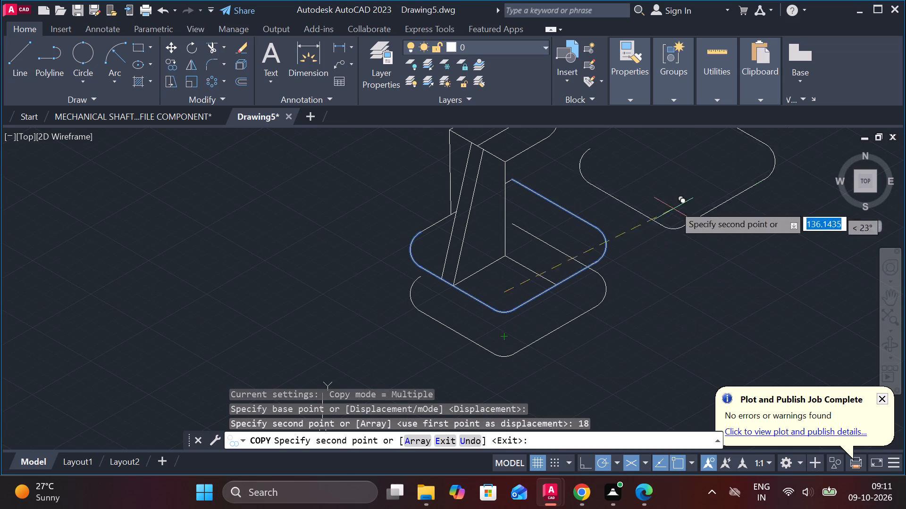
pyautogui.press('Escape')
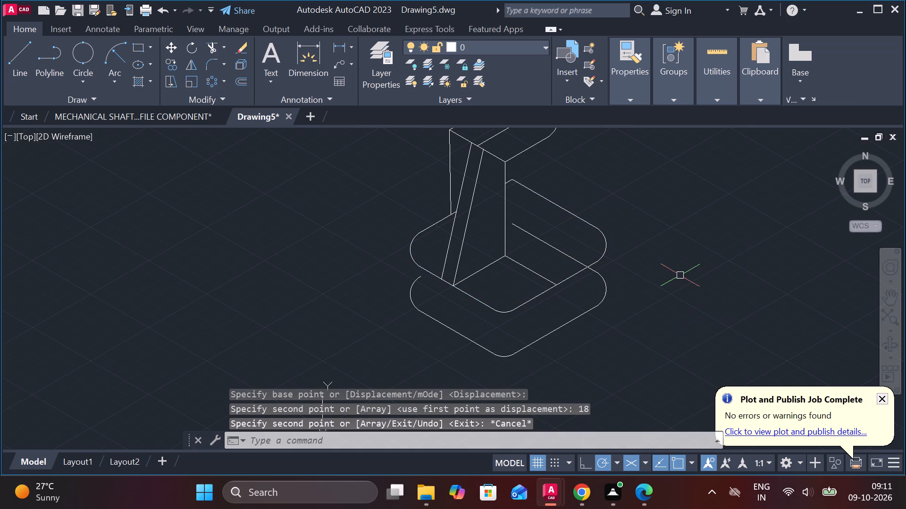
# Draw a vertical line from the outermost point of the base's right rounded corner down past the lower outline.
pyautogui.press('l')
pyautogui.press('Return')
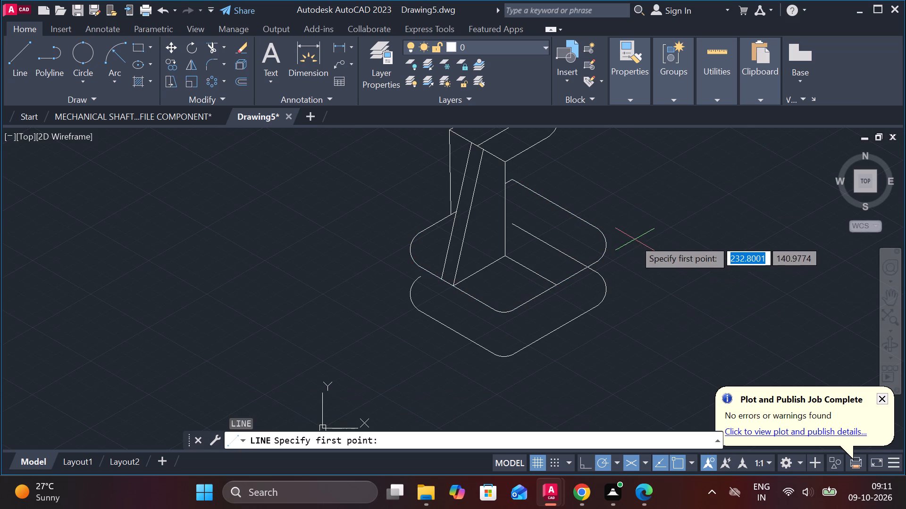
pyautogui.click(613, 241)
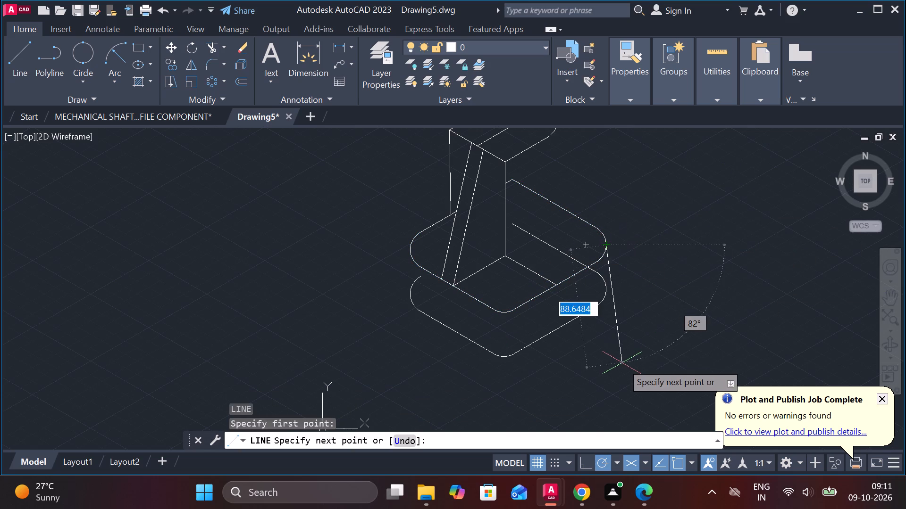
pyautogui.click(612, 354)
pyautogui.press('Escape')
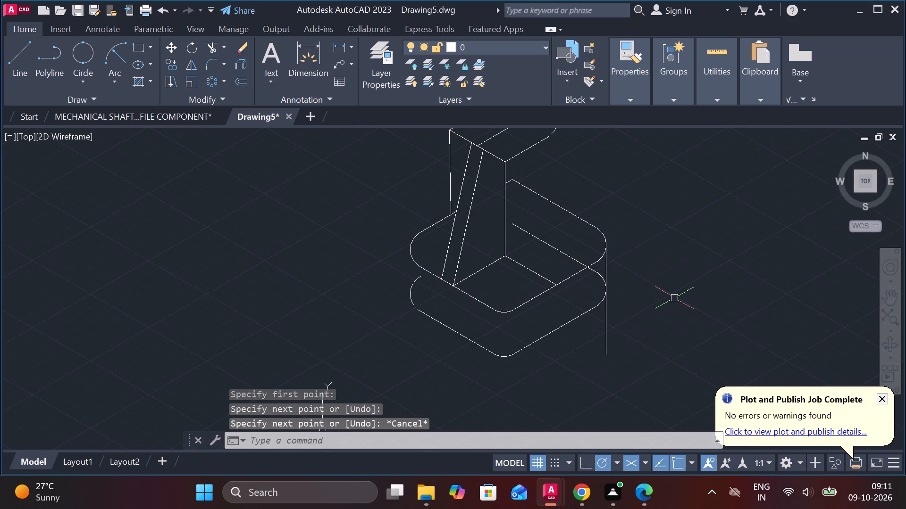
# Trim the vertical line's overhang below the lower outline's right rounded corner.
pyautogui.write('tr')
pyautogui.press('space')
pyautogui.click(605, 323)
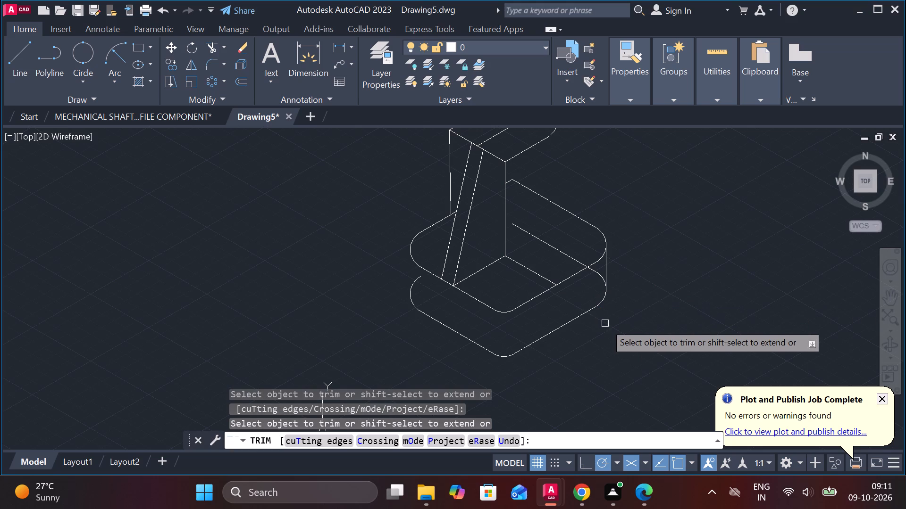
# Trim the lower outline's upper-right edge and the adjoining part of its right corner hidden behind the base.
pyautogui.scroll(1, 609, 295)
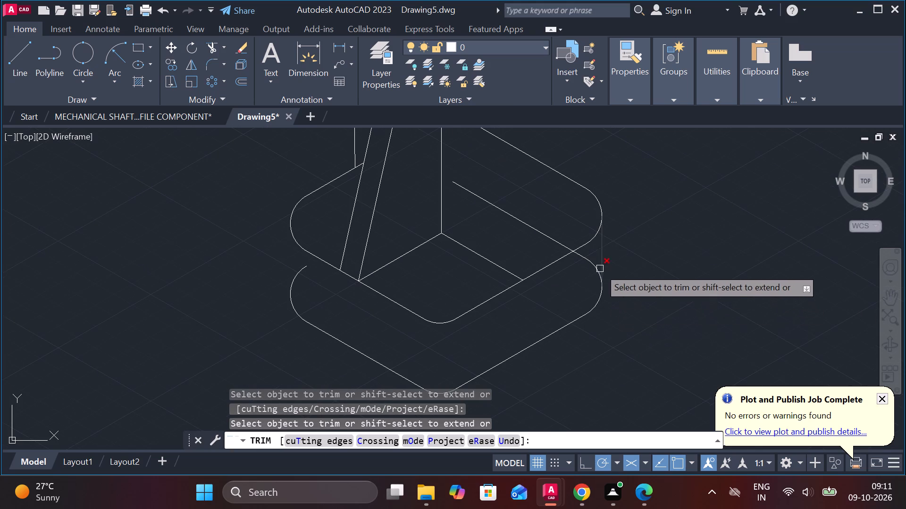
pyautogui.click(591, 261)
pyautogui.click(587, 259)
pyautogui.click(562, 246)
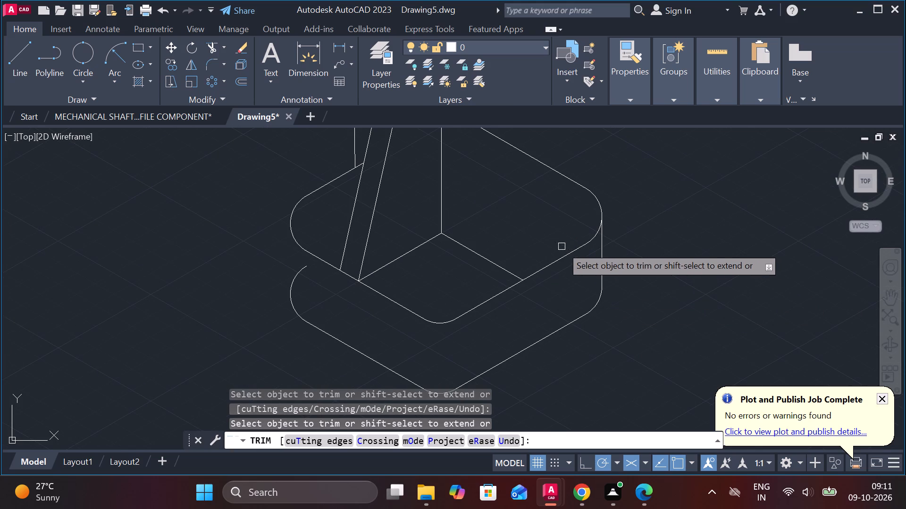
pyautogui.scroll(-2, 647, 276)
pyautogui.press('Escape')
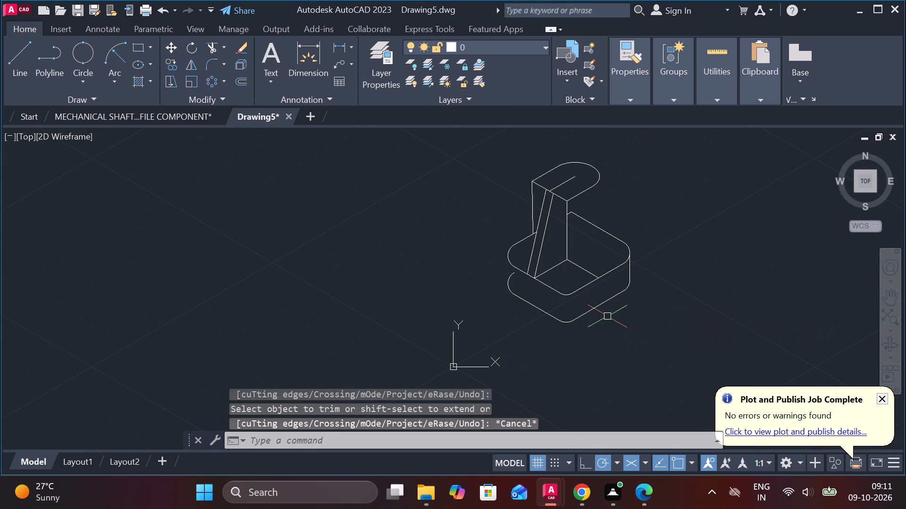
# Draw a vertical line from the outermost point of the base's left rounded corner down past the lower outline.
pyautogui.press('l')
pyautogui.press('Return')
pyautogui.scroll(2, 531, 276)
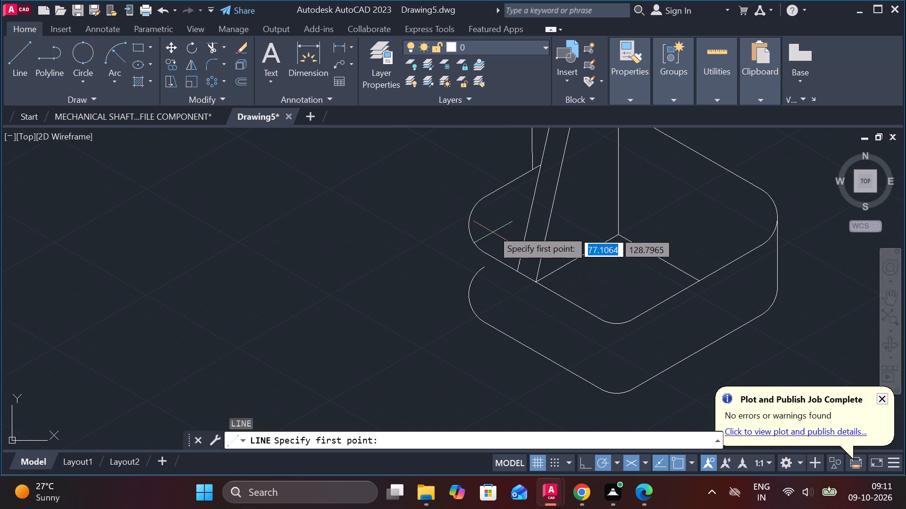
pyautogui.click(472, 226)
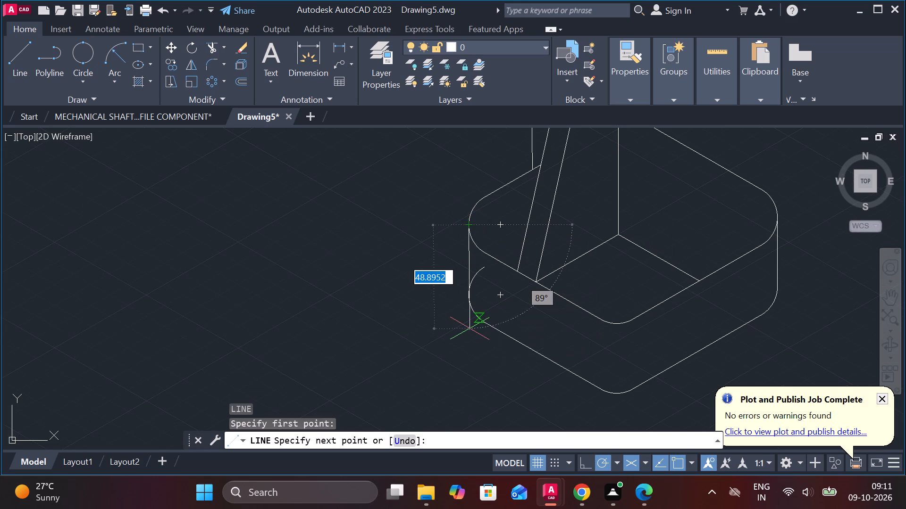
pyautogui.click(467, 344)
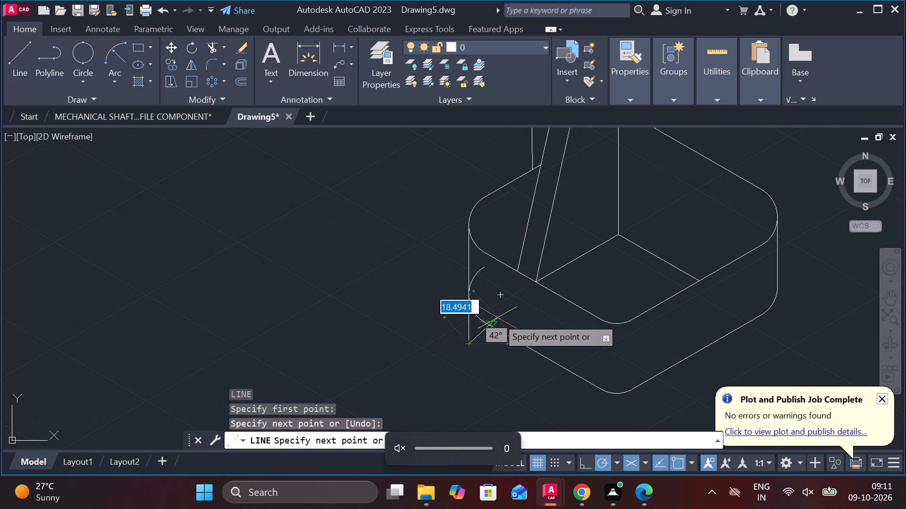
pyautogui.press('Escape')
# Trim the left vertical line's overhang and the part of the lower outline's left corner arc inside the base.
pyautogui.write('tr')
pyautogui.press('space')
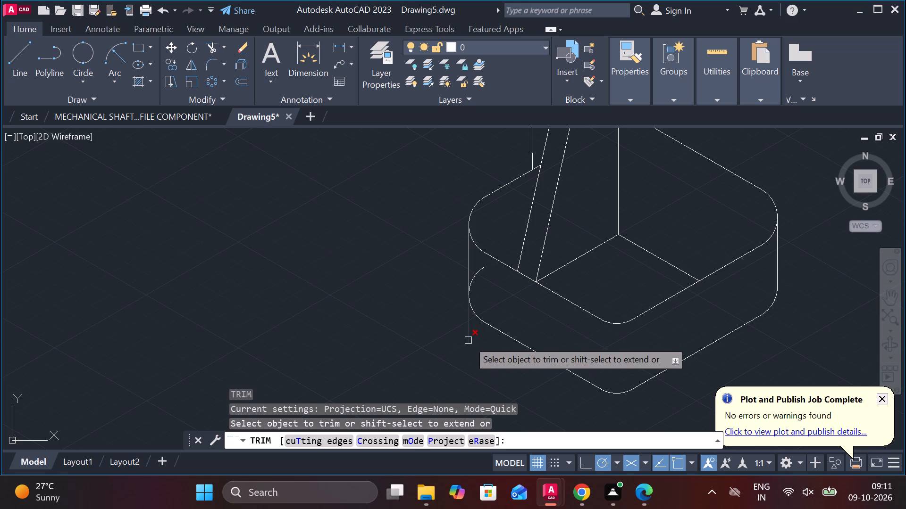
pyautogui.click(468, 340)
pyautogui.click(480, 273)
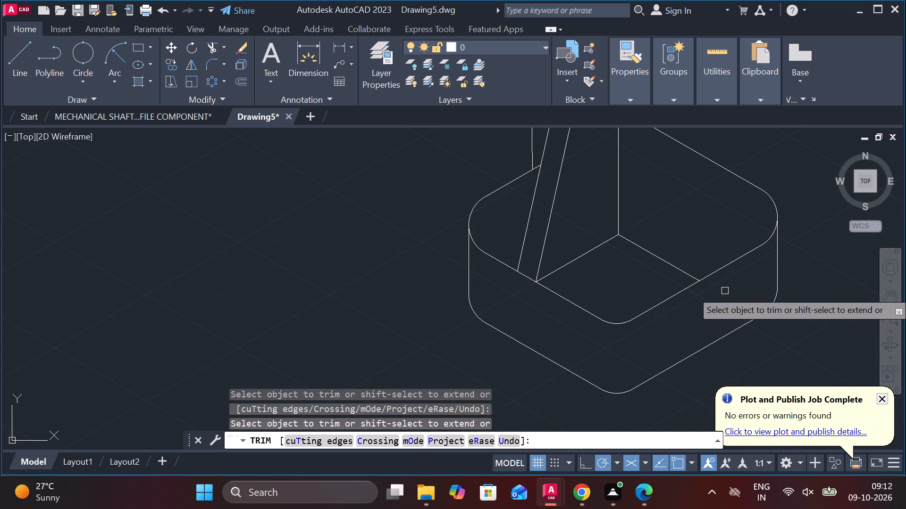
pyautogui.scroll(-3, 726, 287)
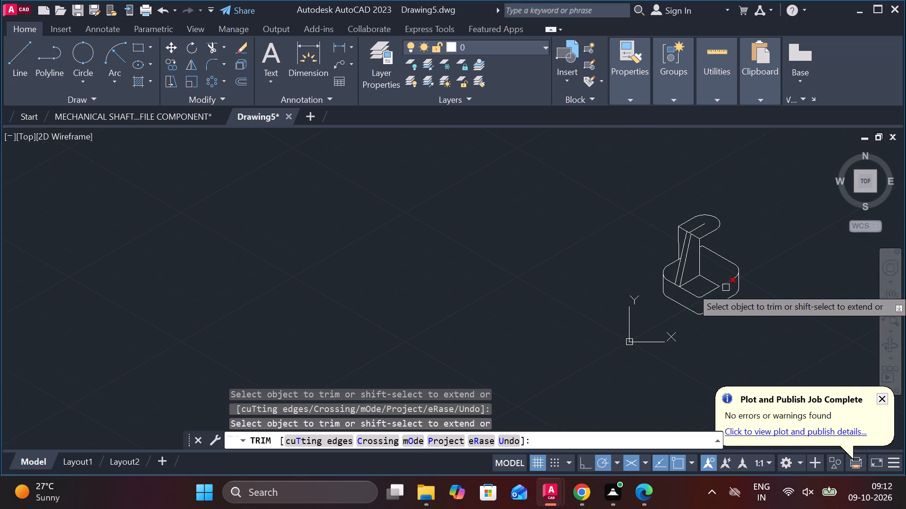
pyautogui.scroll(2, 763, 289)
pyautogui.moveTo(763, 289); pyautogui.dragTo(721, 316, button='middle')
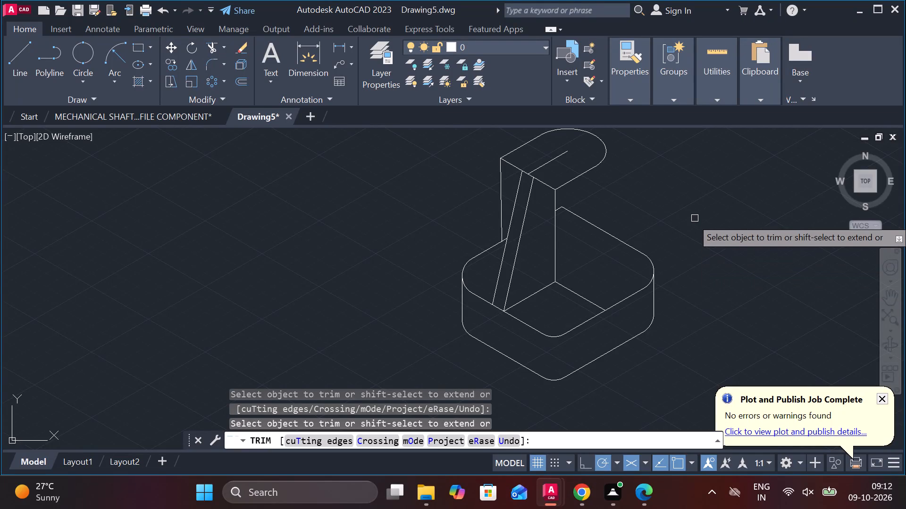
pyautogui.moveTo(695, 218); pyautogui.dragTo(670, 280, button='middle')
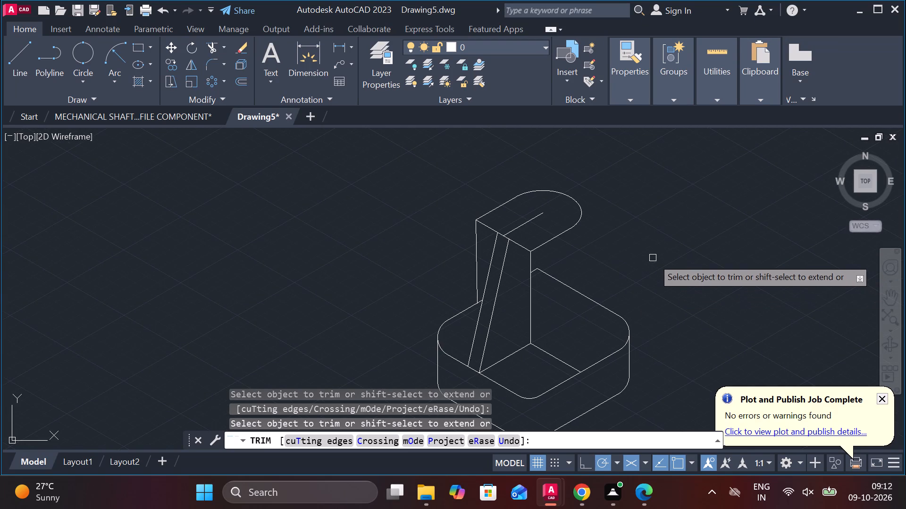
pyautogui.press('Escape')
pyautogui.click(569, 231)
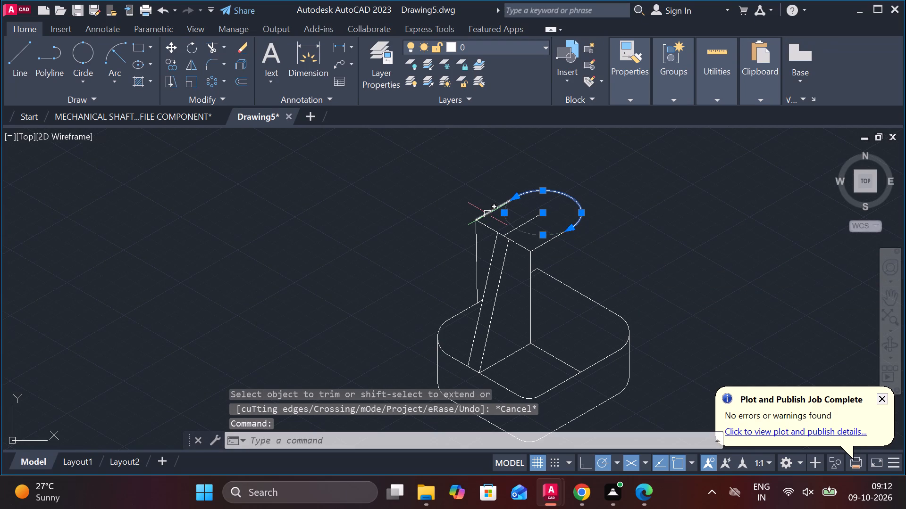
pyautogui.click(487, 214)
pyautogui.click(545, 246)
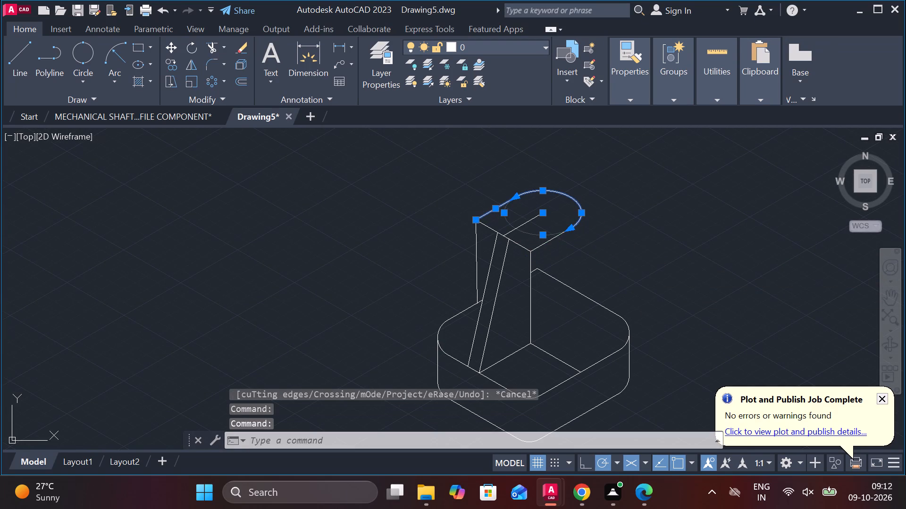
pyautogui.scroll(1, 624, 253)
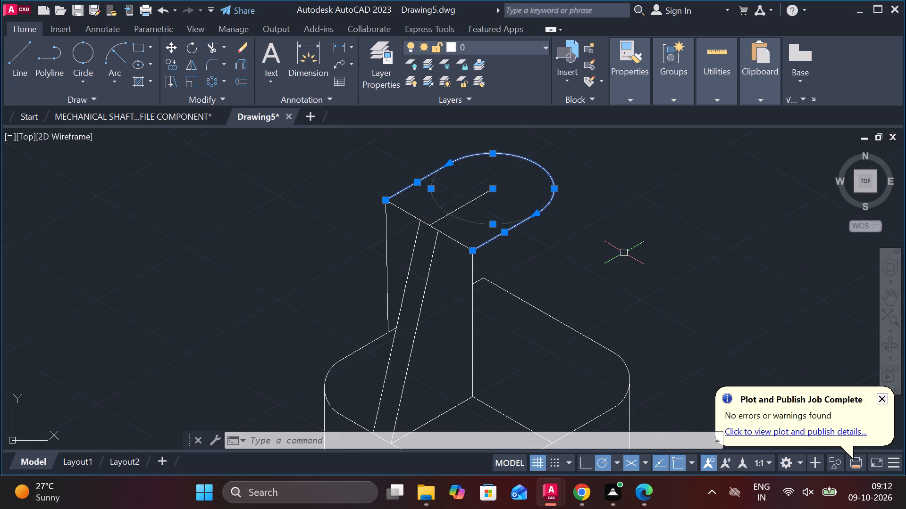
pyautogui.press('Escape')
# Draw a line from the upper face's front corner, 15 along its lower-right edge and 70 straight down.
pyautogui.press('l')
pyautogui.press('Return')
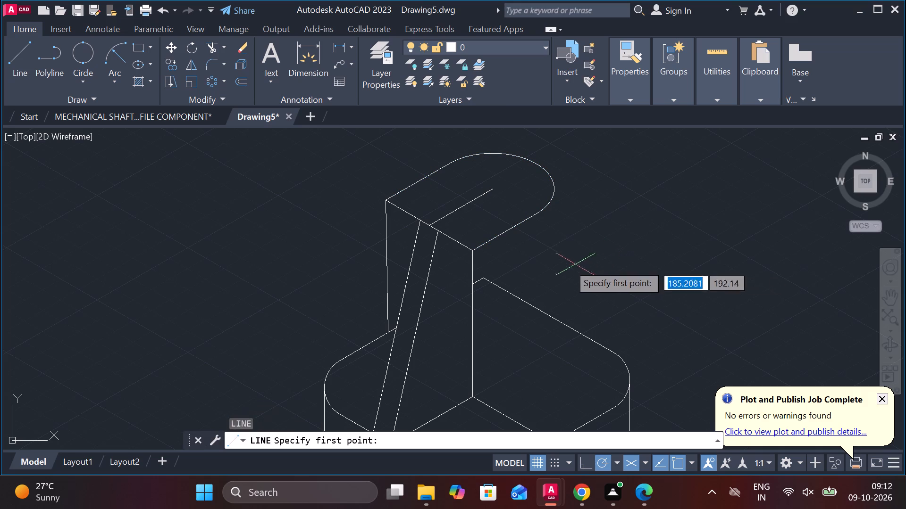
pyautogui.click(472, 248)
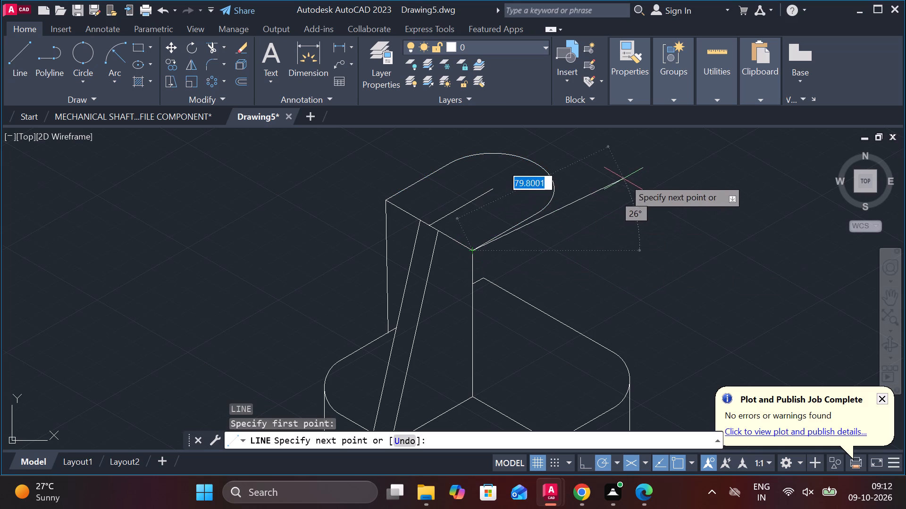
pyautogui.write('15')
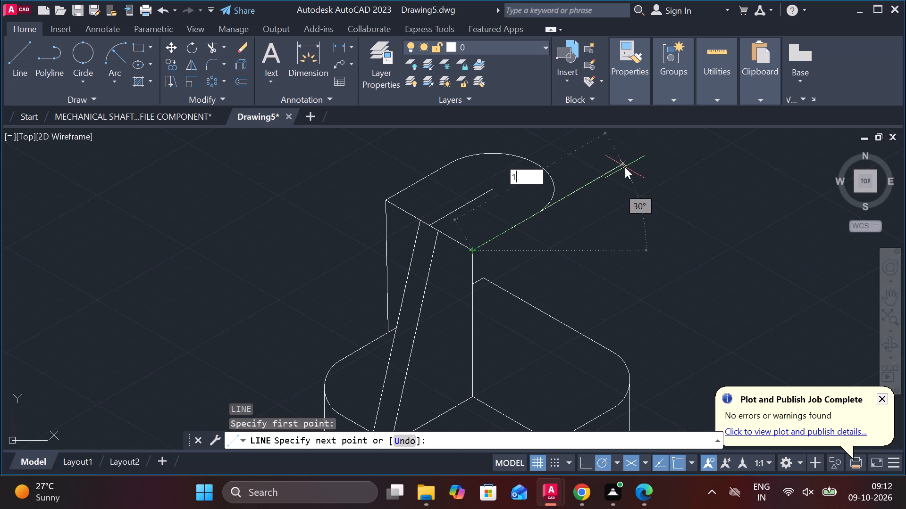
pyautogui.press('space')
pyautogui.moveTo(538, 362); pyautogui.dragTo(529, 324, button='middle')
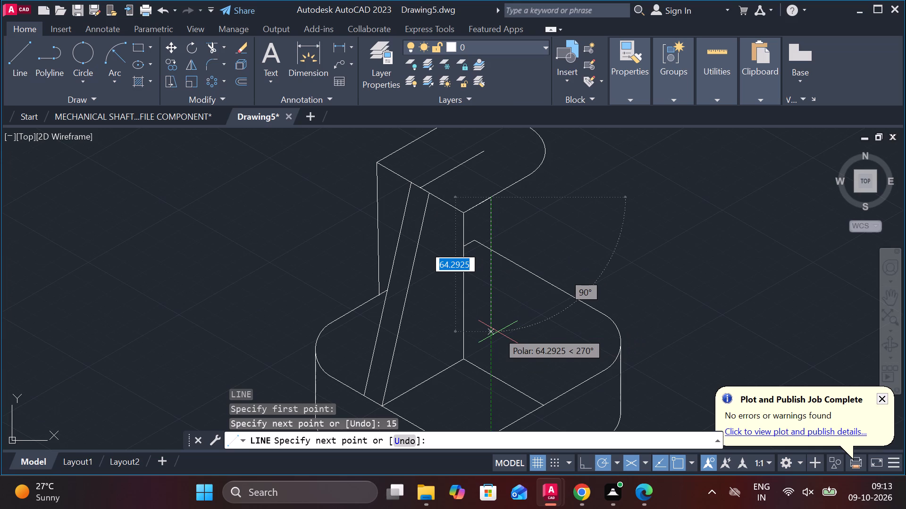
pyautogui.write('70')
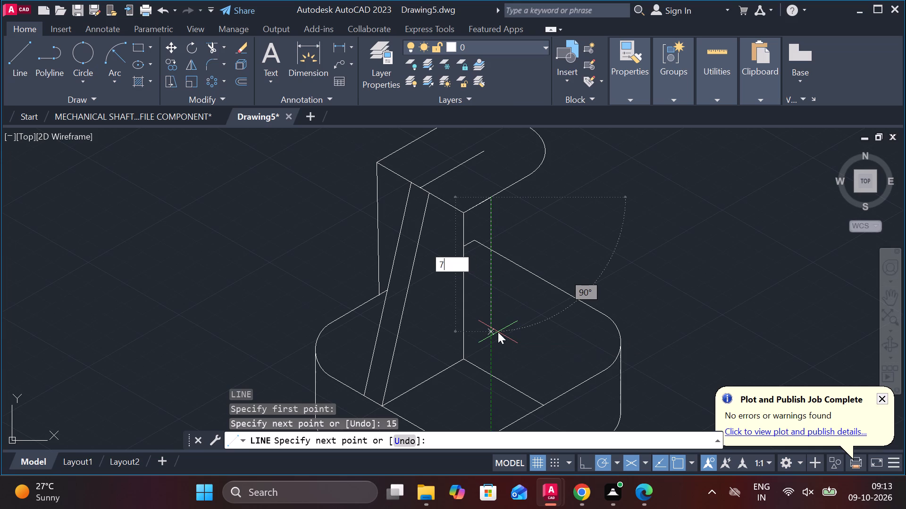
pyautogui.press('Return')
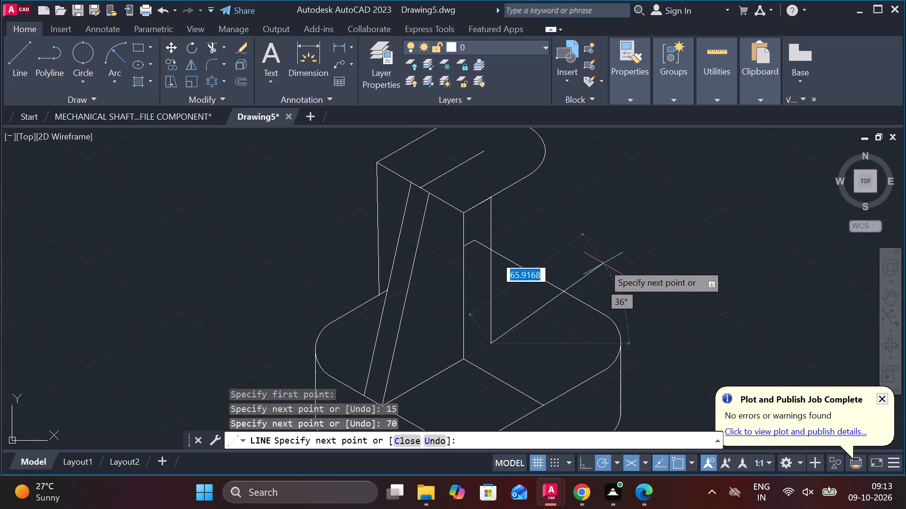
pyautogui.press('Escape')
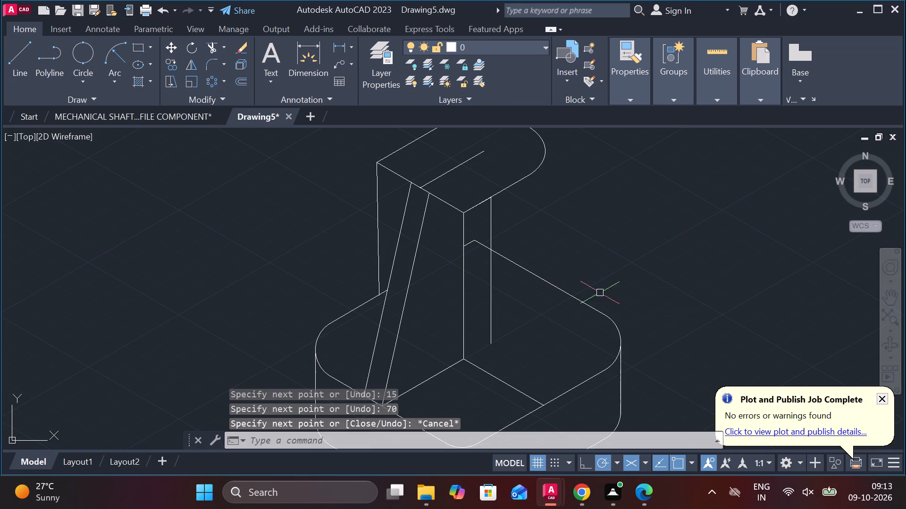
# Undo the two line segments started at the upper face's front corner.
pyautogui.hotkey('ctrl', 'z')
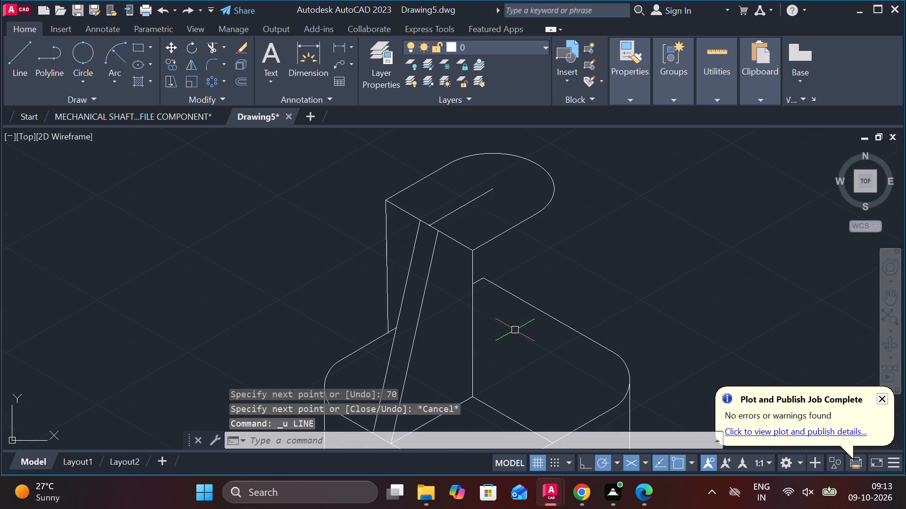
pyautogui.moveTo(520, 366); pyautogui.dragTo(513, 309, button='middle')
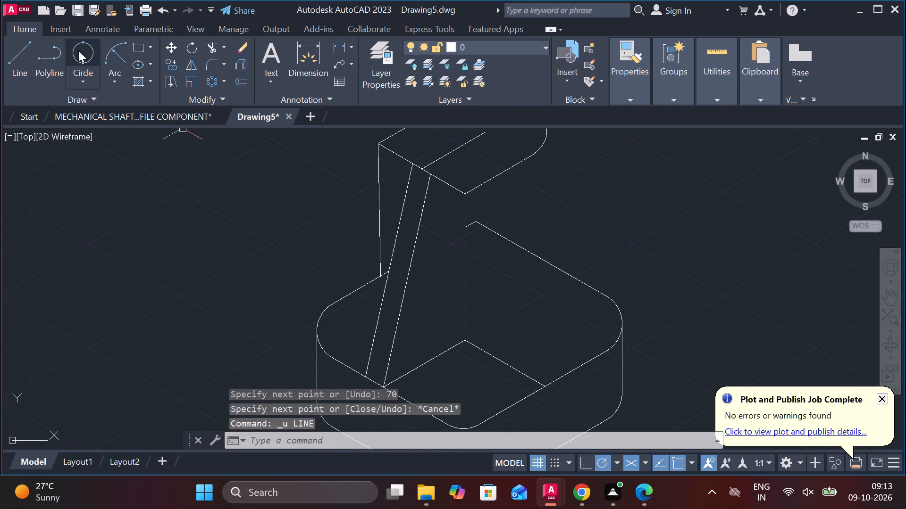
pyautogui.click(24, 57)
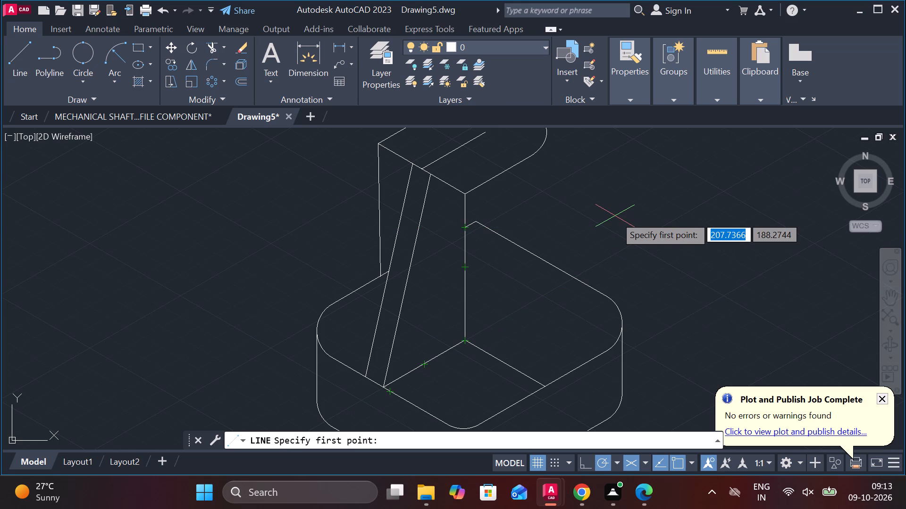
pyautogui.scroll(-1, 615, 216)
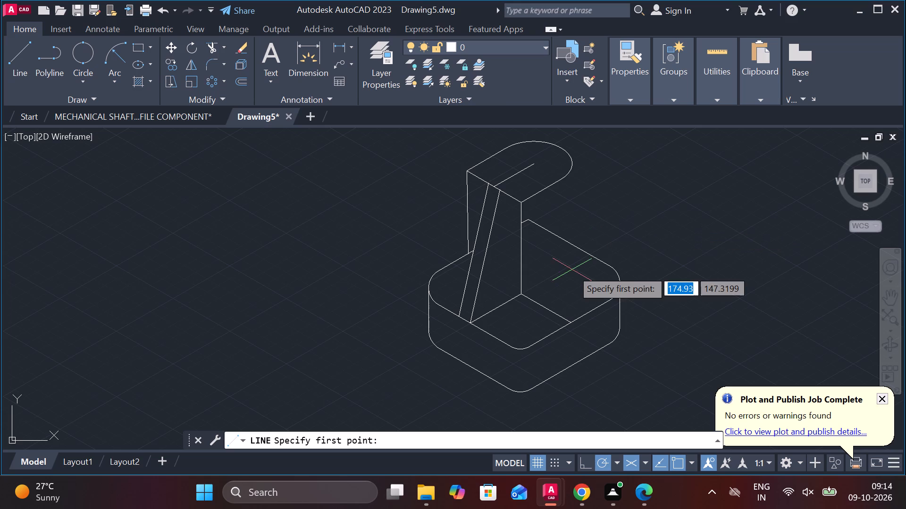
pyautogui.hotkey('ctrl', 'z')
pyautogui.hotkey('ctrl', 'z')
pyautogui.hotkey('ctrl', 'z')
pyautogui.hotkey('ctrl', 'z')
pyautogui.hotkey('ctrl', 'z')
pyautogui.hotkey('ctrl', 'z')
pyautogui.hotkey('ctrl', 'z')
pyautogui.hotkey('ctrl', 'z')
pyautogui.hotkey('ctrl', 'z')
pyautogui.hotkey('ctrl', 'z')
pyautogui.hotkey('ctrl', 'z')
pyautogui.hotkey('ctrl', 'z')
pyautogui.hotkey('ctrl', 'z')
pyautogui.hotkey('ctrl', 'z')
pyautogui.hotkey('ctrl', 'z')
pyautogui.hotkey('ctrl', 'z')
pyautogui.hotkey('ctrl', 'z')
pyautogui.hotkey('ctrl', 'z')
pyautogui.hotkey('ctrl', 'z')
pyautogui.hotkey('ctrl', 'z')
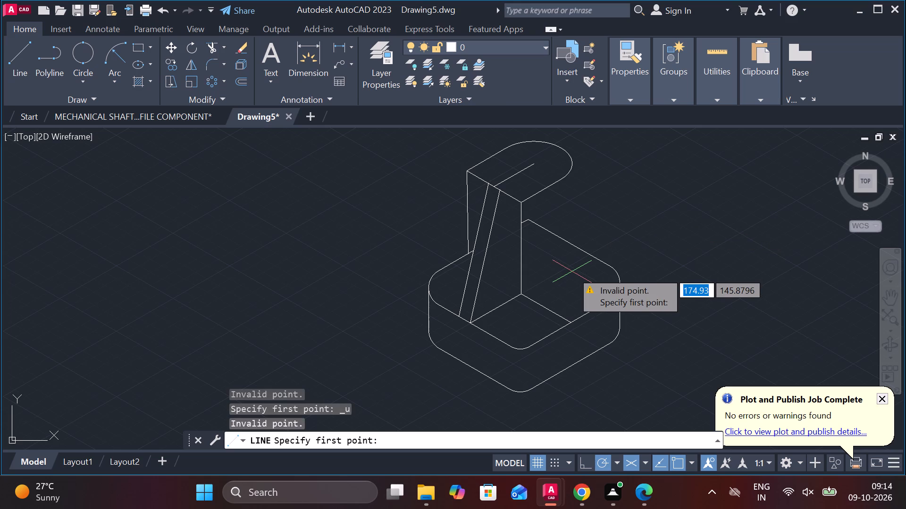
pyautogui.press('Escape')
# Undo the lower outline, the base's corner fillets, the slanted rib and the trimming of the upper face's circle.
pyautogui.hotkey('ctrl', 'z')
pyautogui.hotkey('ctrl', 'z')
pyautogui.hotkey('ctrl', 'z')
pyautogui.hotkey('ctrl', 'z')
pyautogui.hotkey('ctrl', 'z')
pyautogui.hotkey('ctrl', 'z')
pyautogui.hotkey('ctrl', 'z')
pyautogui.hotkey('ctrl', 'z')
pyautogui.hotkey('ctrl', 'z')
pyautogui.hotkey('ctrl', 'z')
pyautogui.hotkey('ctrl', 'z')
pyautogui.hotkey('ctrl', 'z')
pyautogui.hotkey('ctrl', 'z')
pyautogui.hotkey('ctrl', 'z')
pyautogui.hotkey('ctrl', 'z')
pyautogui.hotkey('ctrl', 'z')
pyautogui.hotkey('ctrl', 'z')
pyautogui.hotkey('ctrl', 'z')
pyautogui.hotkey('ctrl', 'z')
pyautogui.hotkey('ctrl', 'z')
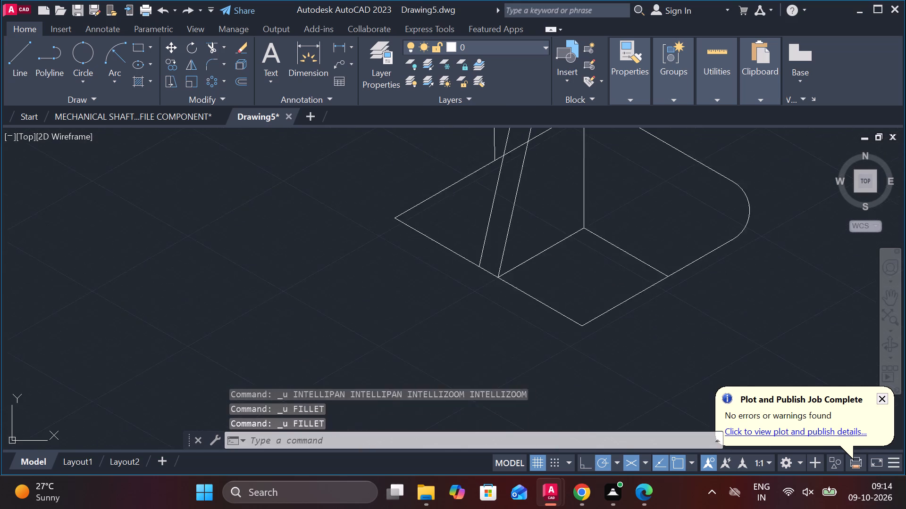
pyautogui.hotkey('ctrl', 'z')
# Undo all the remaining drawing and setup operations back to the empty drawing.
pyautogui.scroll(-2, 572, 271)
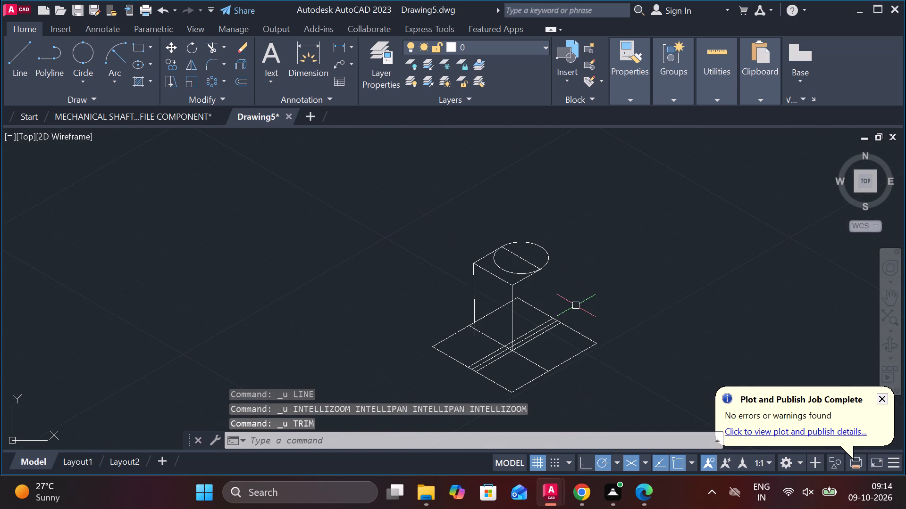
pyautogui.moveTo(582, 310); pyautogui.dragTo(591, 275, button='middle')
pyautogui.scroll(1, 560, 278)
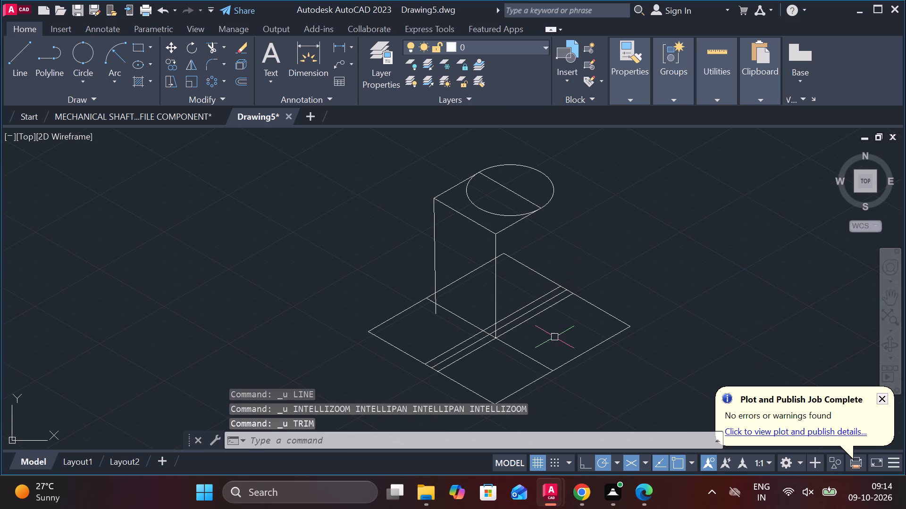
pyautogui.click(526, 324)
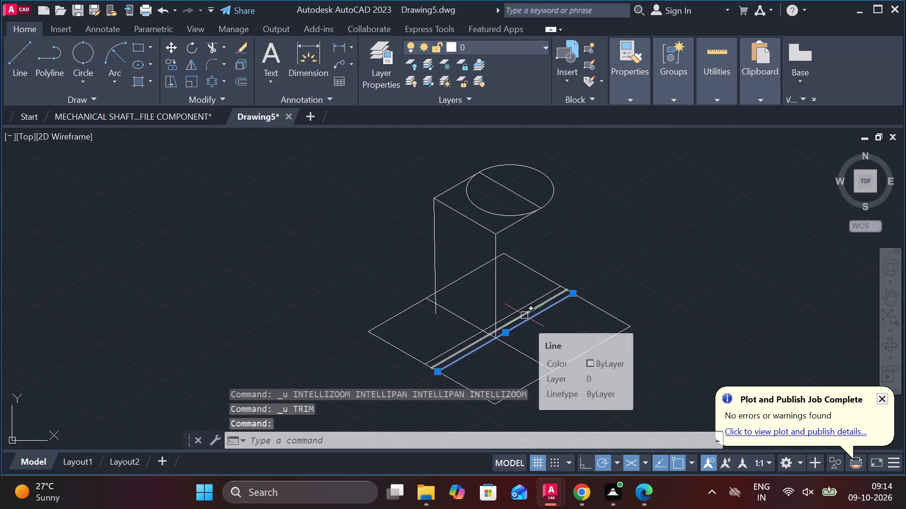
pyautogui.click(497, 306)
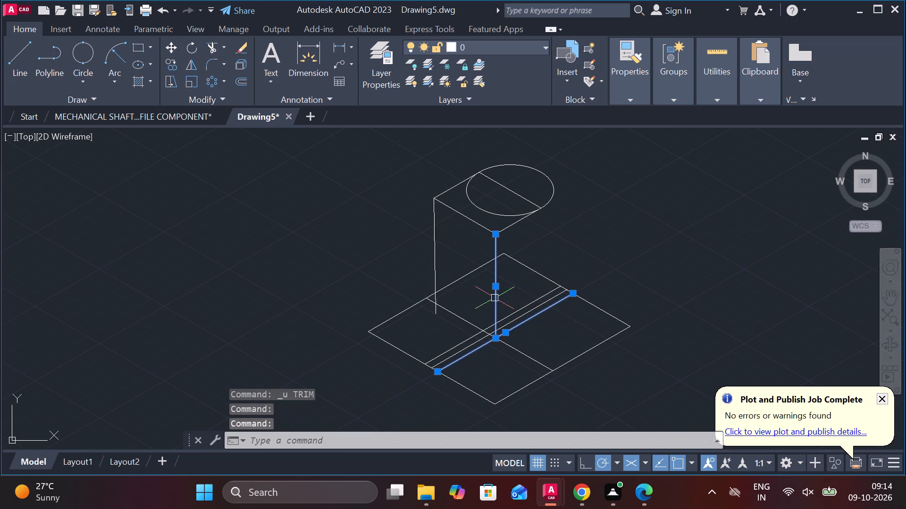
pyautogui.hotkey('ctrl', 'z')
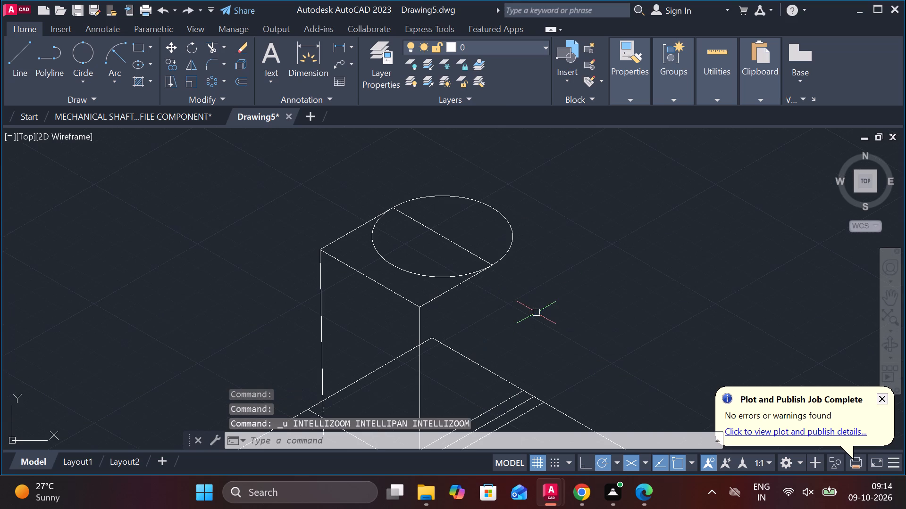
pyautogui.hotkey('ctrl', 'z')
pyautogui.hotkey('ctrl', 'z')
pyautogui.hotkey('ctrl', 'z')
pyautogui.hotkey('ctrl', 'z')
pyautogui.hotkey('ctrl', 'z')
pyautogui.hotkey('ctrl', 'z')
pyautogui.hotkey('ctrl', 'z')
pyautogui.hotkey('ctrl', 'z')
pyautogui.hotkey('ctrl', 'z')
pyautogui.hotkey('ctrl', 'z')
pyautogui.hotkey('ctrl', 'z')
pyautogui.hotkey('ctrl', 'z')
pyautogui.hotkey('ctrl', 'z')
pyautogui.hotkey('ctrl', 'z')
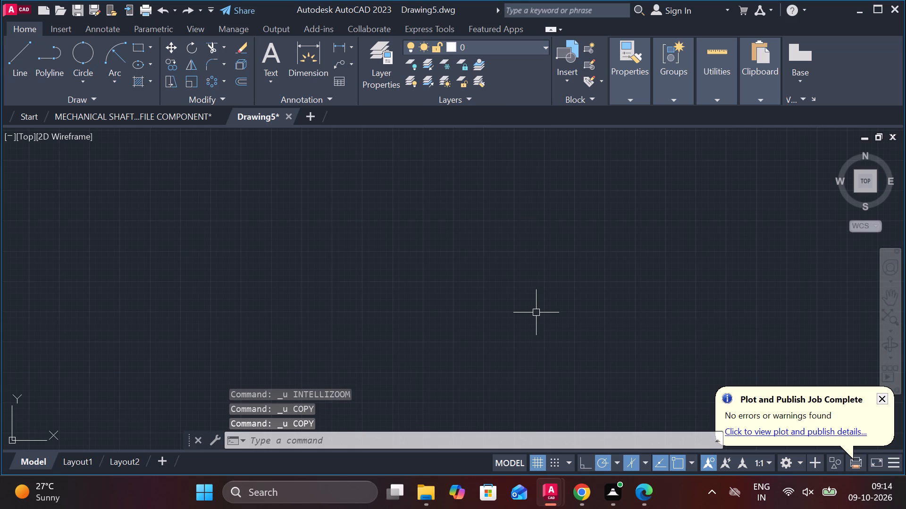
# Redo the undone operations from the drawing limits through the base's four edges and isometric drafting.
pyautogui.click(195, 8)
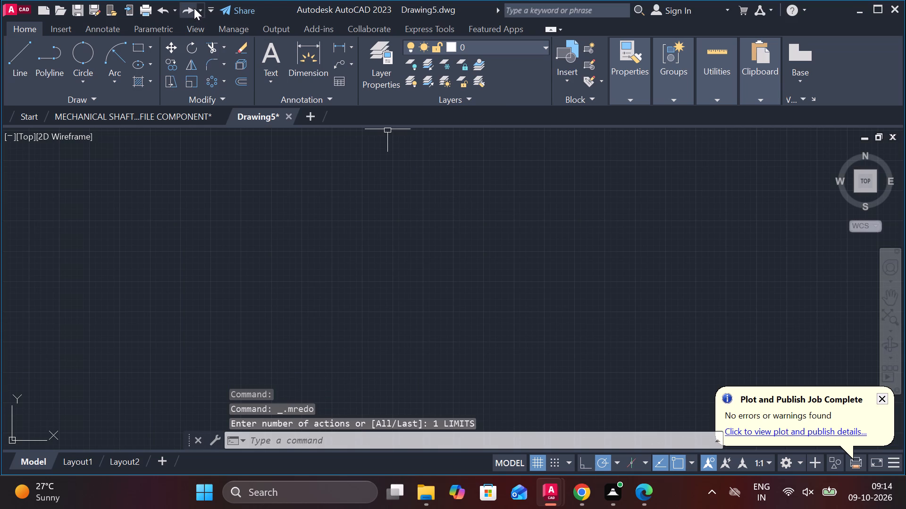
pyautogui.click(194, 8)
pyautogui.click(194, 8)
pyautogui.click(194, 8)
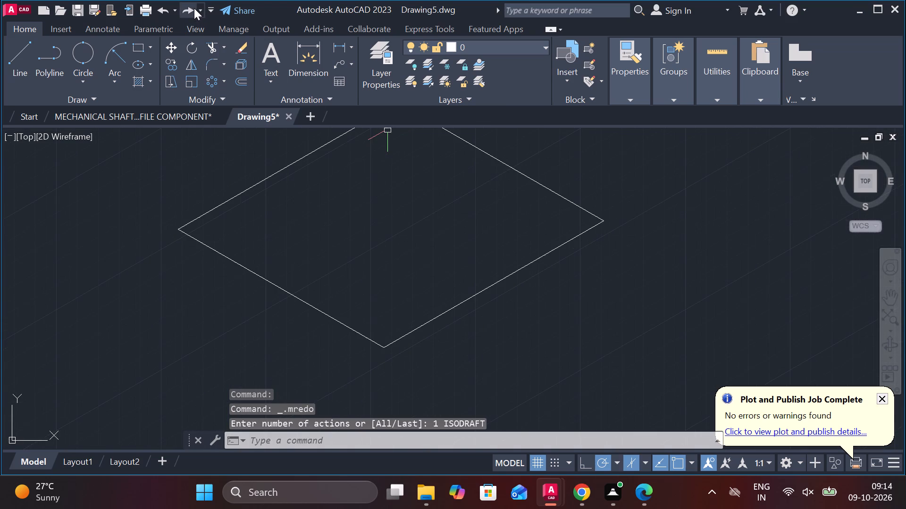
# Check the lengths of the base outline's two front edges with temporary linear and aligned dimensions.
pyautogui.scroll(-1, 456, 212)
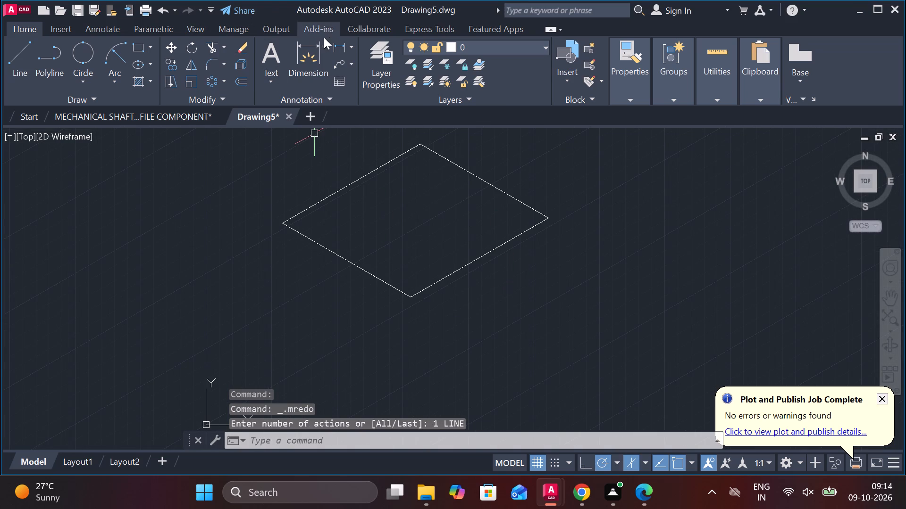
pyautogui.click(342, 49)
pyautogui.click(286, 223)
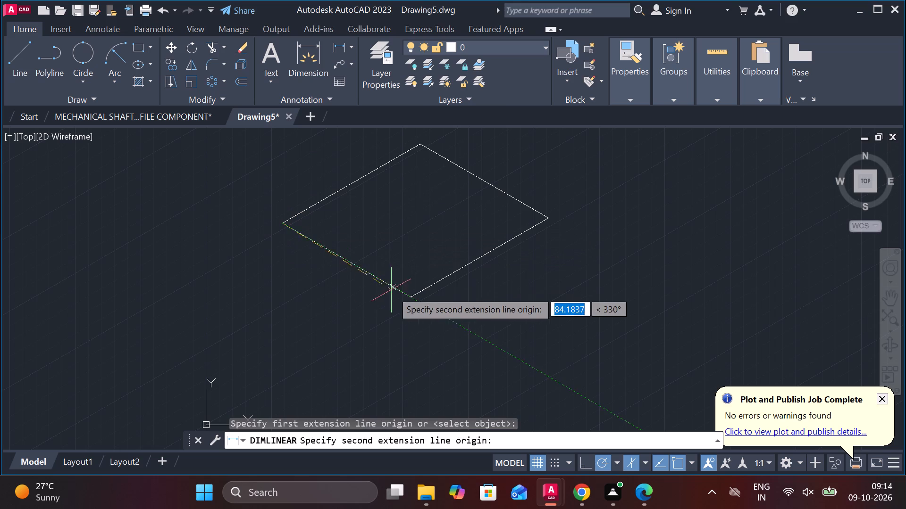
pyautogui.click(417, 297)
pyautogui.press('Escape')
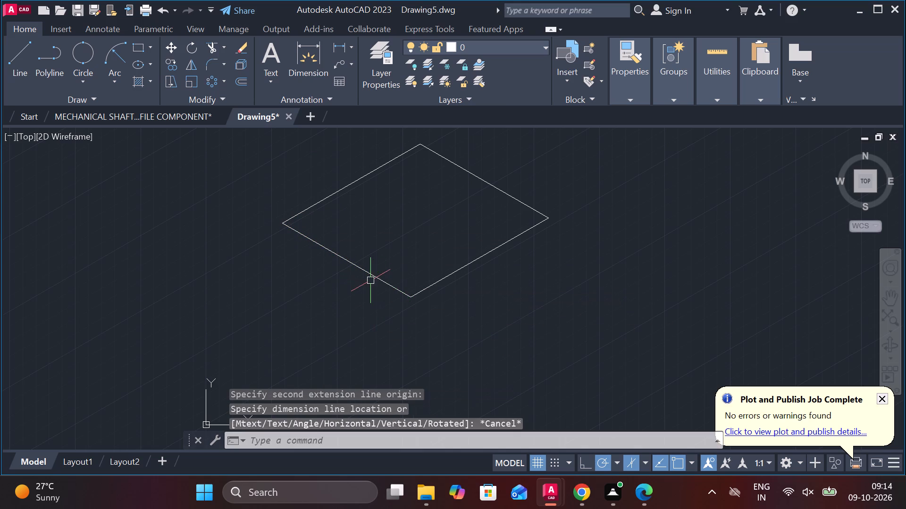
pyautogui.press('space')
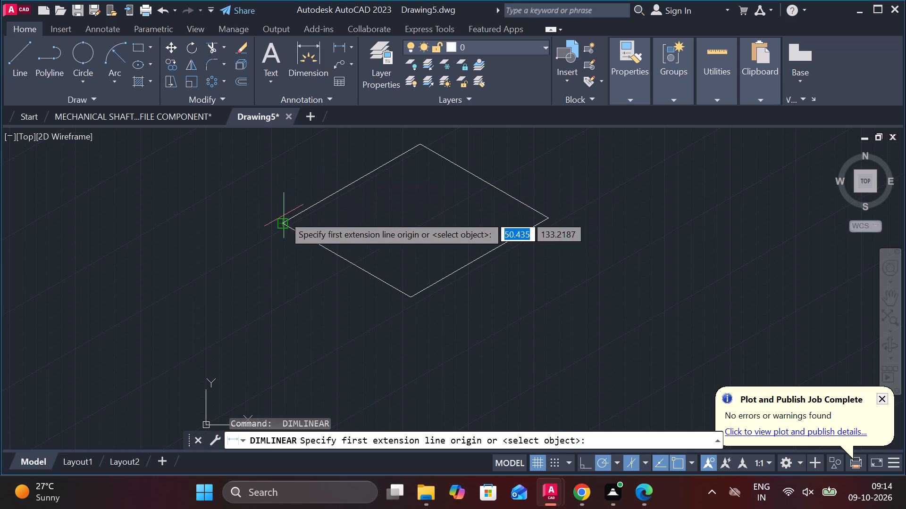
pyautogui.click(352, 46)
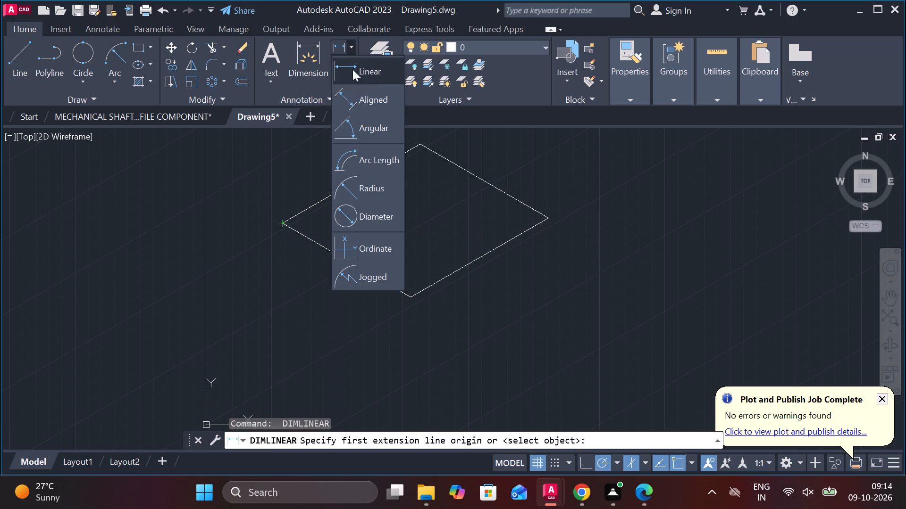
pyautogui.click(357, 103)
pyautogui.click(284, 218)
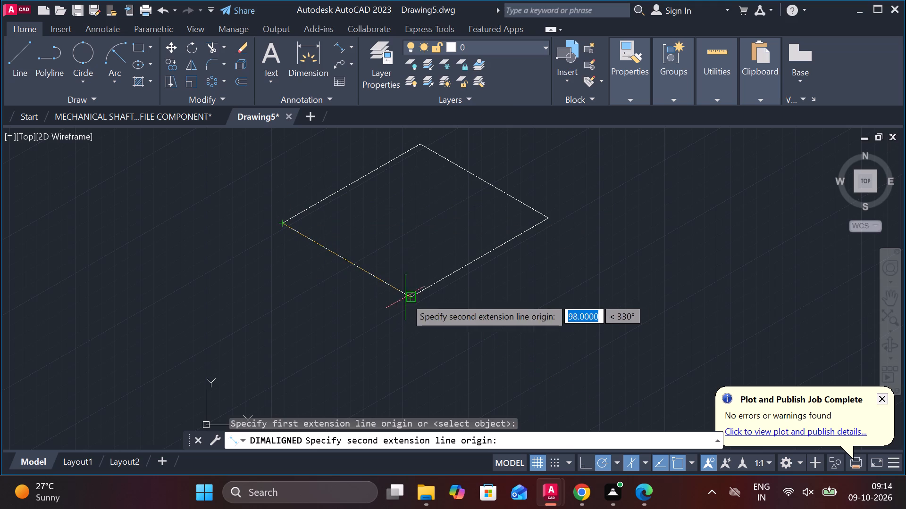
pyautogui.press('Escape')
pyautogui.press('space')
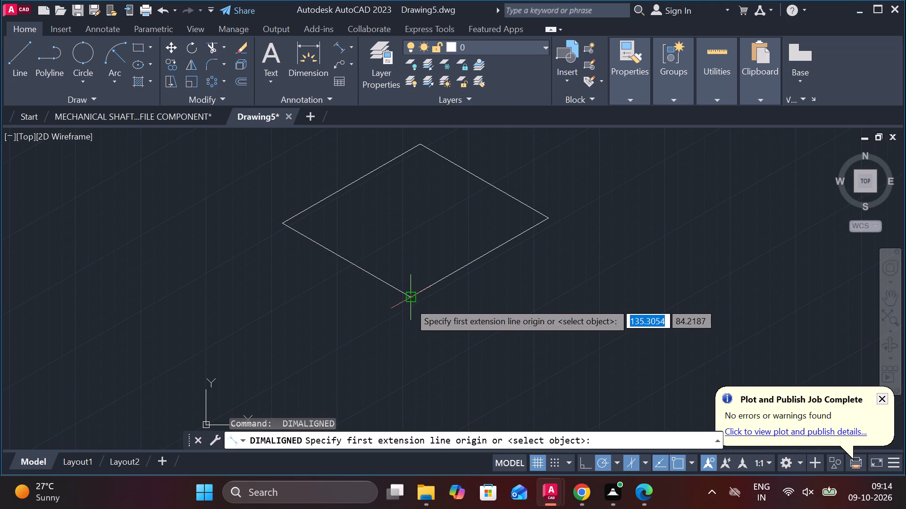
pyautogui.click(409, 302)
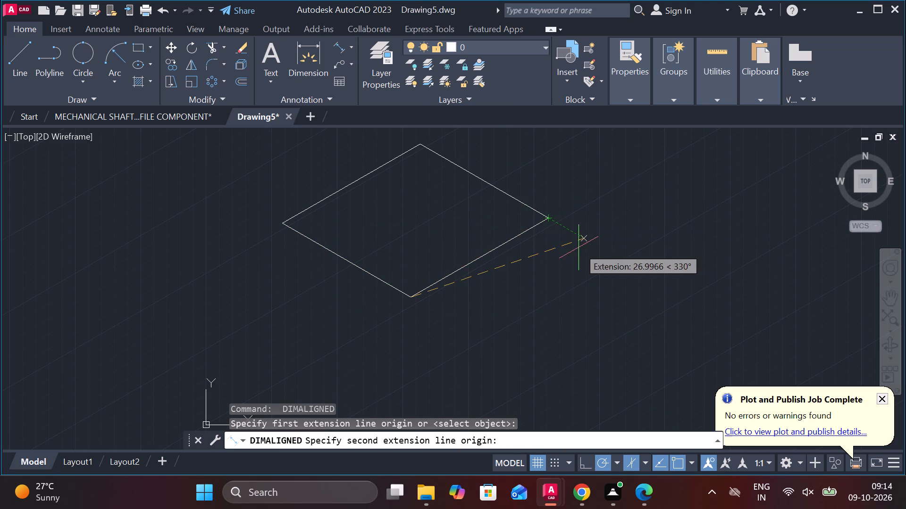
pyautogui.press('Escape')
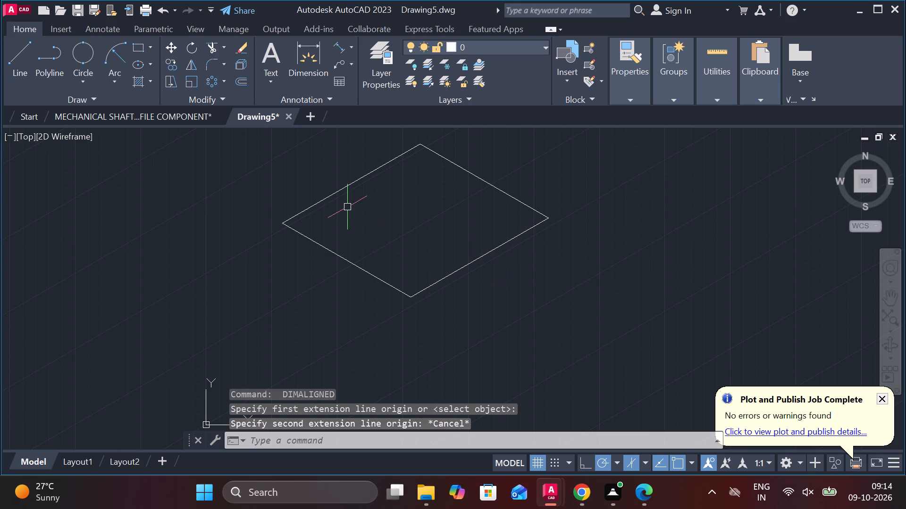
# Copy the four-line base outline 18 units vertically upward from its front corner.
pyautogui.moveTo(347, 207); pyautogui.dragTo(351, 250, button='middle')
pyautogui.moveTo(248, 186); pyautogui.dragTo(256, 184)
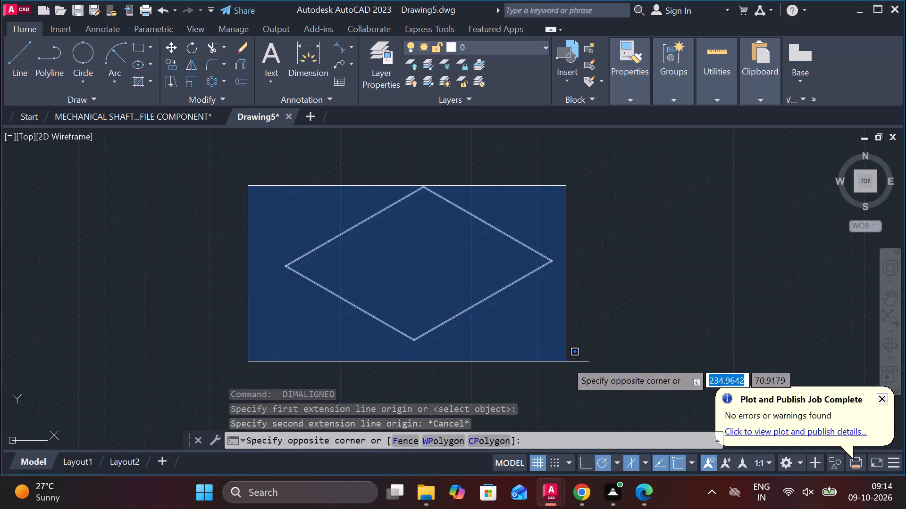
pyautogui.click(603, 368)
pyautogui.write('co')
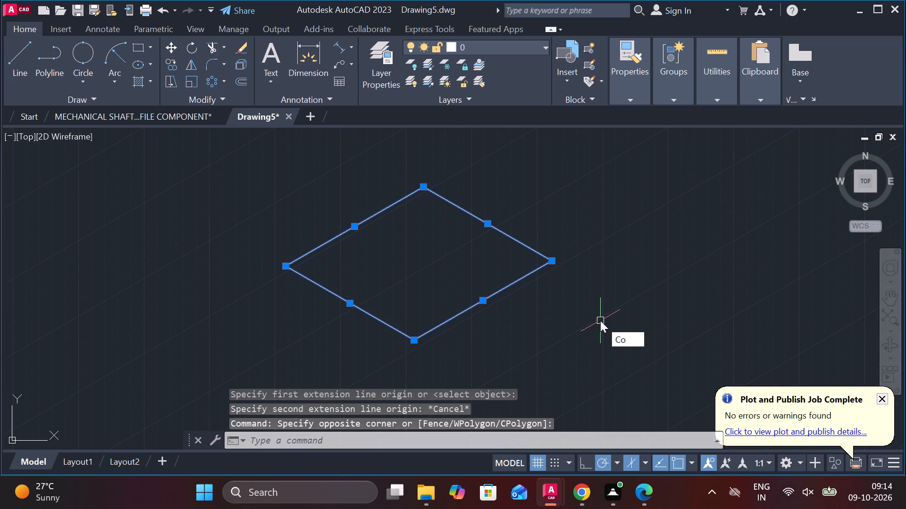
pyautogui.press('Return')
pyautogui.click(416, 340)
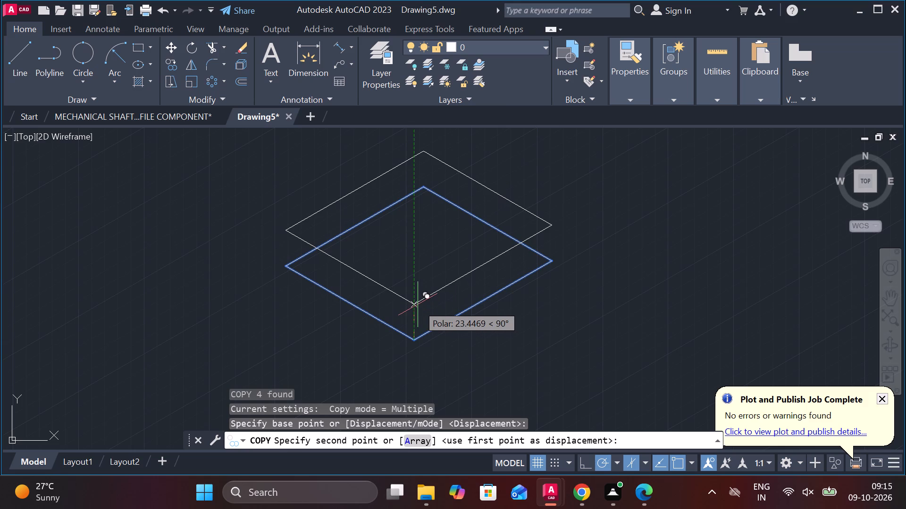
pyautogui.write('18')
pyautogui.press('Return')
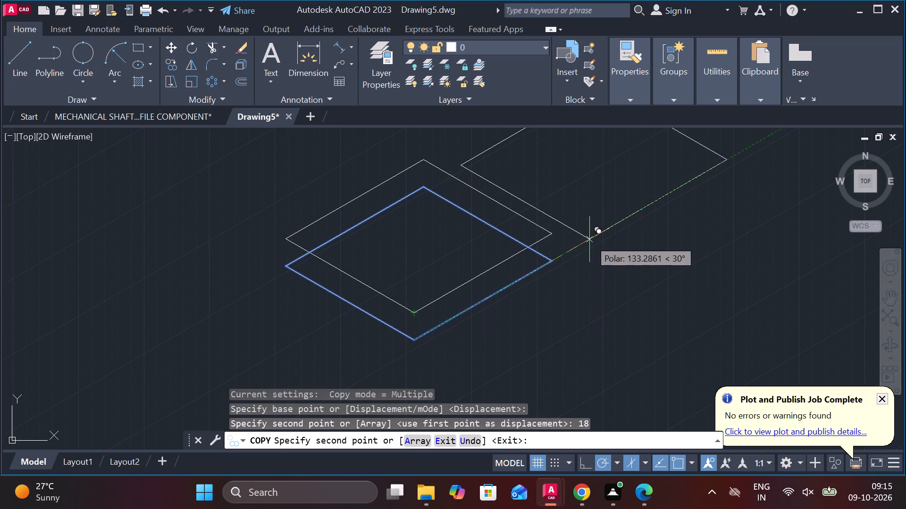
pyautogui.press('Escape')
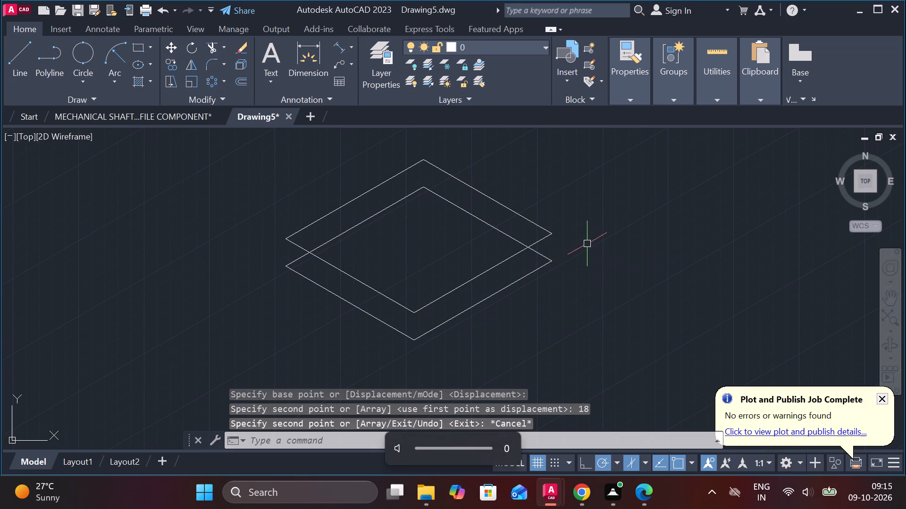
# Draw vertical lines joining the upper and lower outlines at the right, front and left corners.
pyautogui.press('l')
pyautogui.press('Return')
pyautogui.click(561, 233)
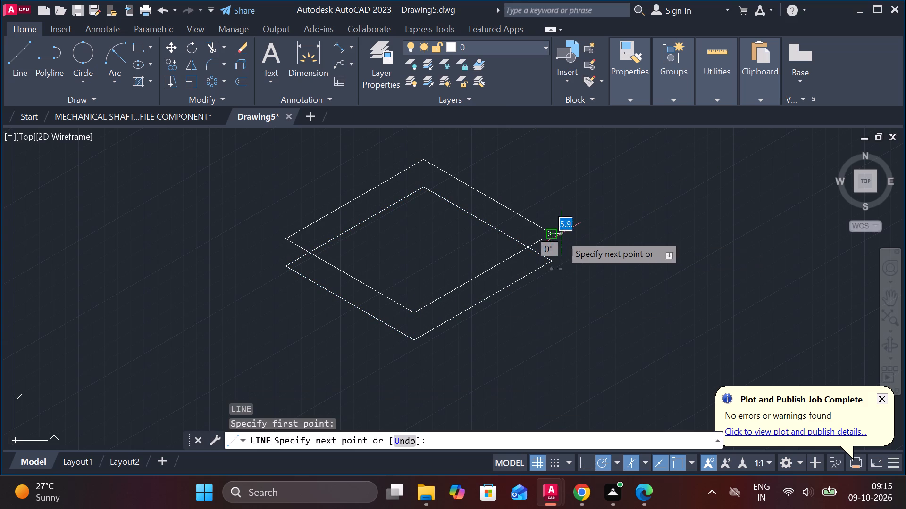
pyautogui.click(553, 260)
pyautogui.press('Escape')
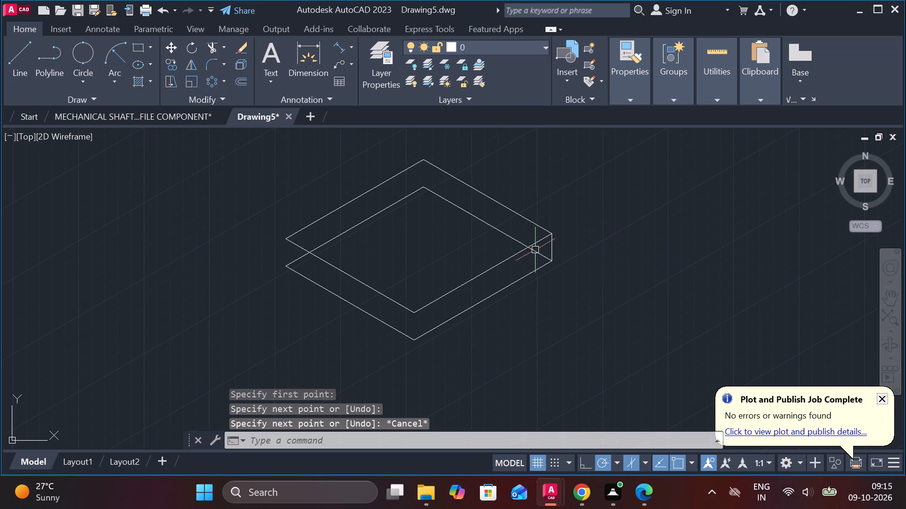
pyautogui.press('space')
pyautogui.click(415, 312)
pyautogui.click(414, 338)
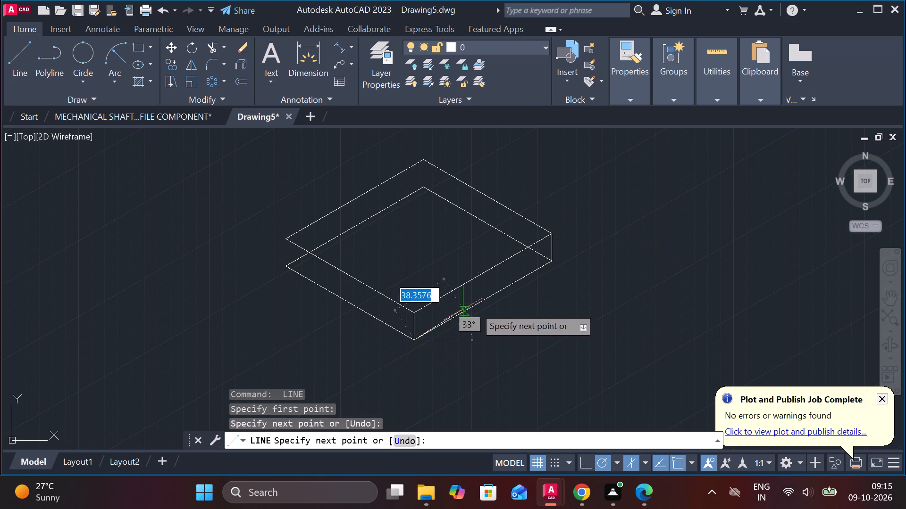
pyautogui.press('space')
pyautogui.press('space')
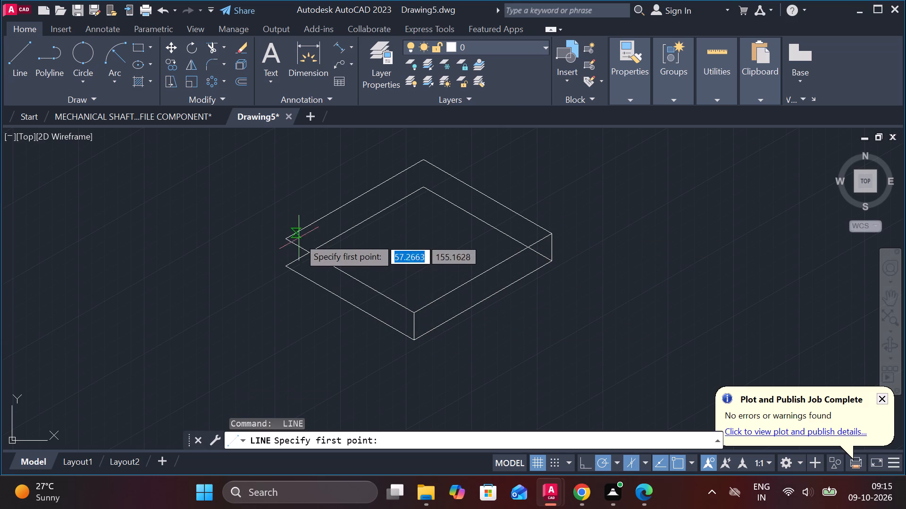
pyautogui.scroll(1, 297, 235)
pyautogui.click(275, 240)
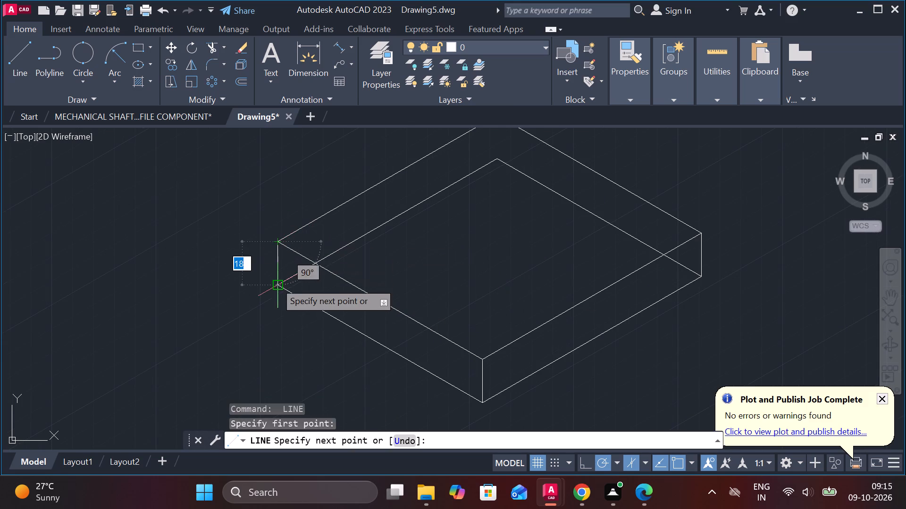
pyautogui.click(275, 282)
pyautogui.press('Escape')
pyautogui.scroll(-1, 272, 216)
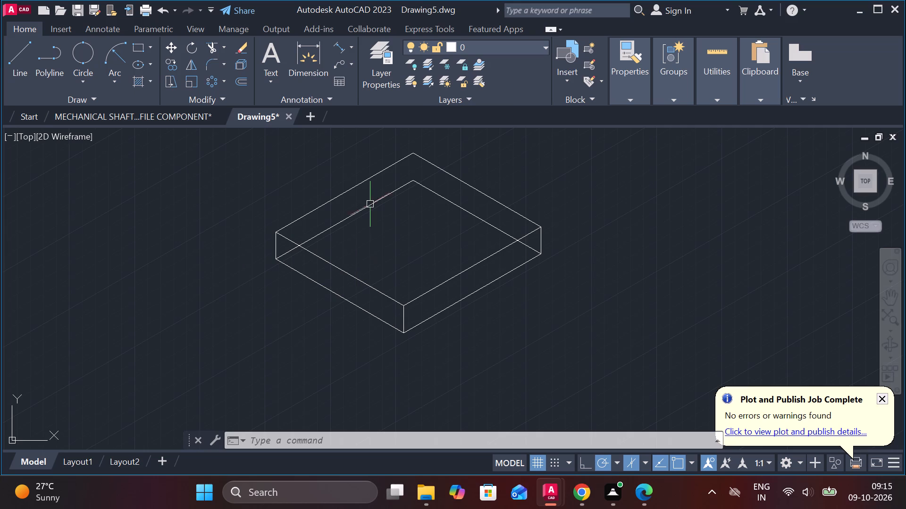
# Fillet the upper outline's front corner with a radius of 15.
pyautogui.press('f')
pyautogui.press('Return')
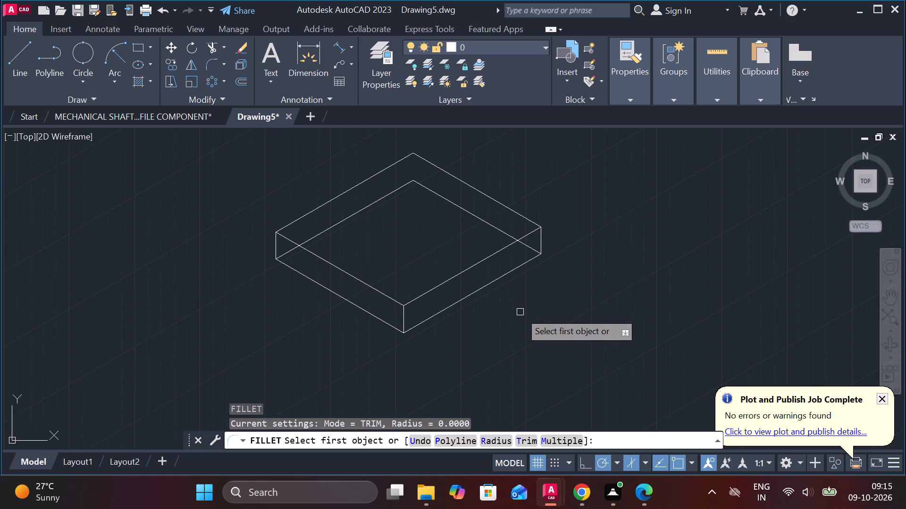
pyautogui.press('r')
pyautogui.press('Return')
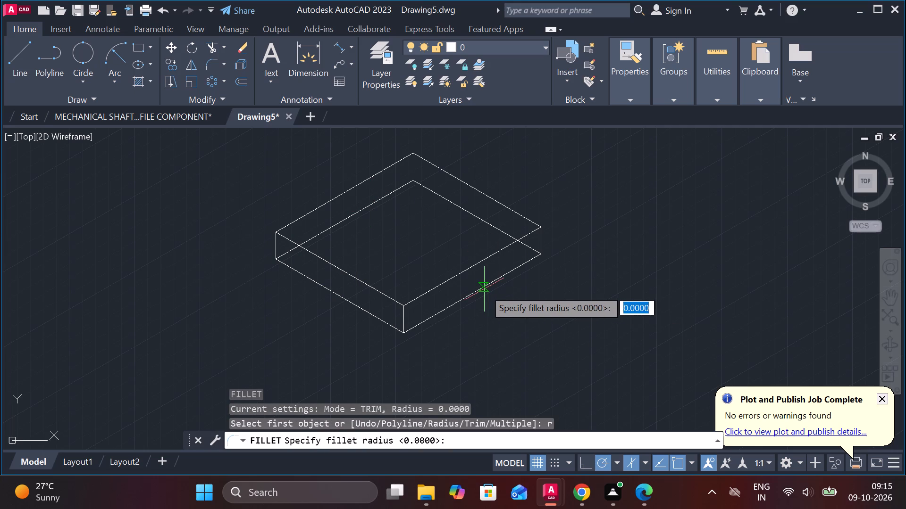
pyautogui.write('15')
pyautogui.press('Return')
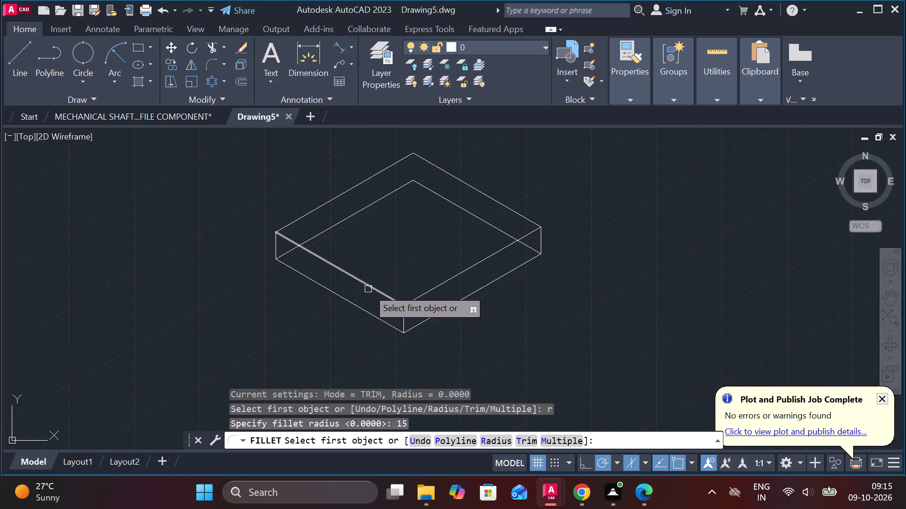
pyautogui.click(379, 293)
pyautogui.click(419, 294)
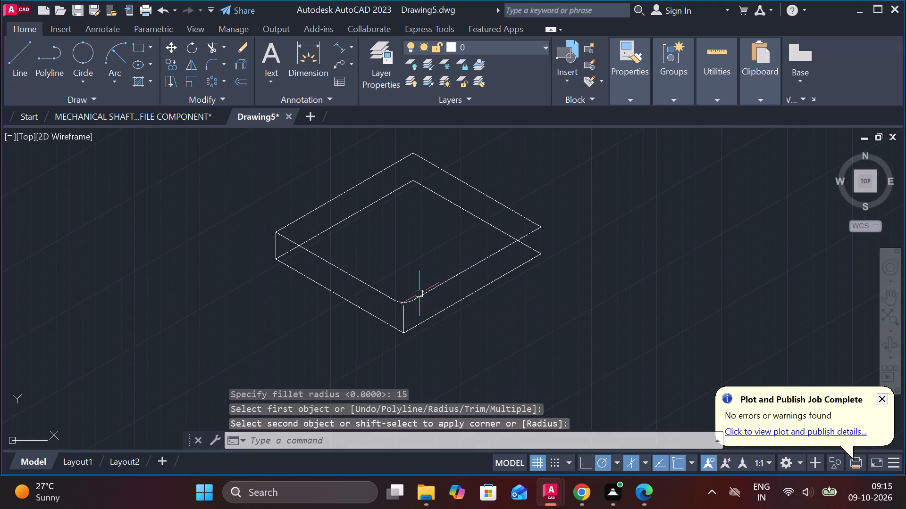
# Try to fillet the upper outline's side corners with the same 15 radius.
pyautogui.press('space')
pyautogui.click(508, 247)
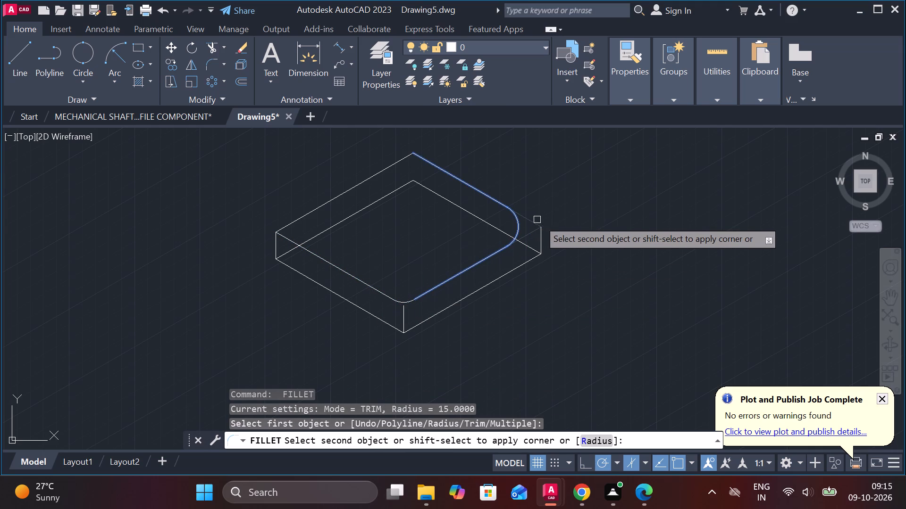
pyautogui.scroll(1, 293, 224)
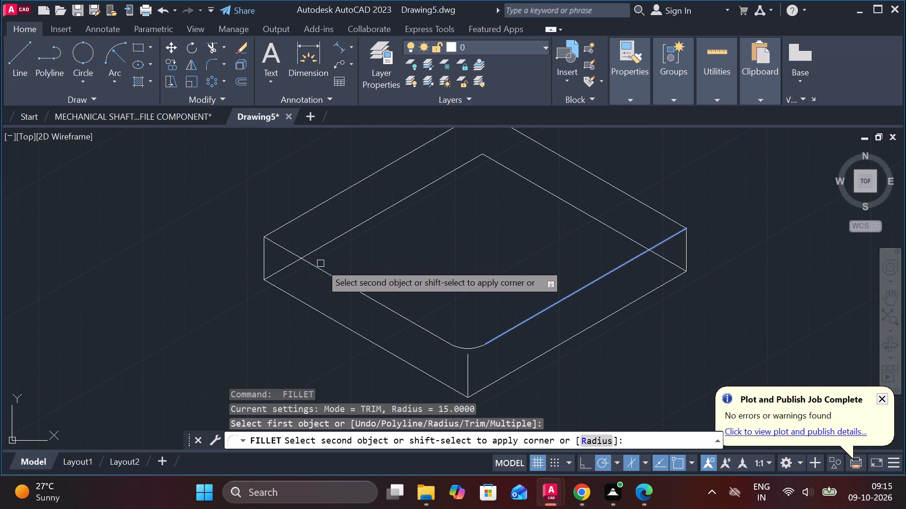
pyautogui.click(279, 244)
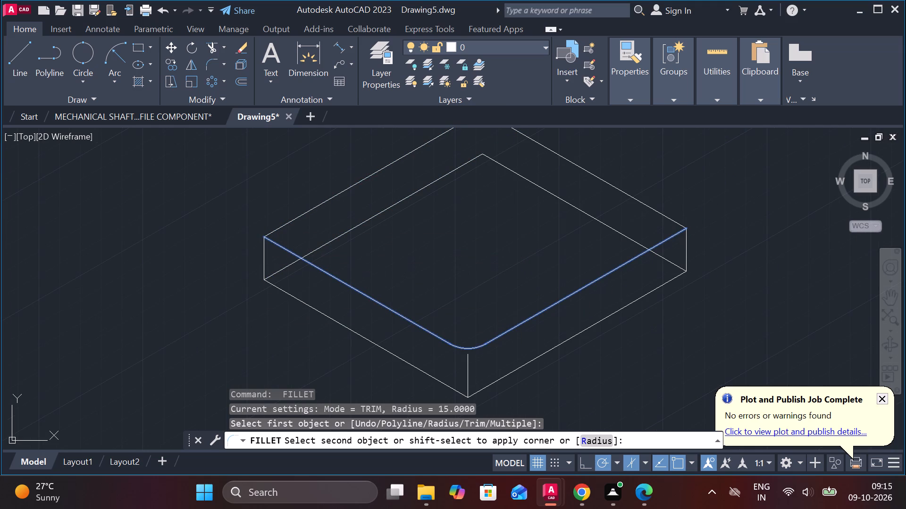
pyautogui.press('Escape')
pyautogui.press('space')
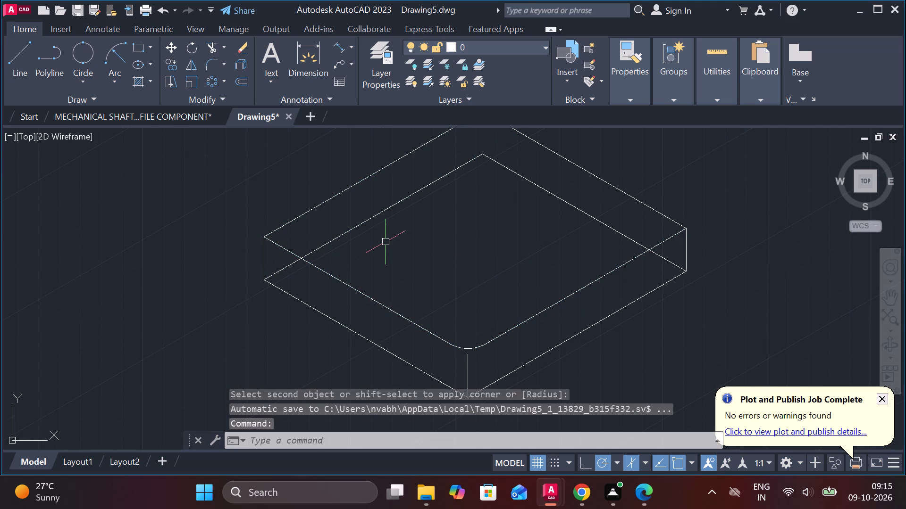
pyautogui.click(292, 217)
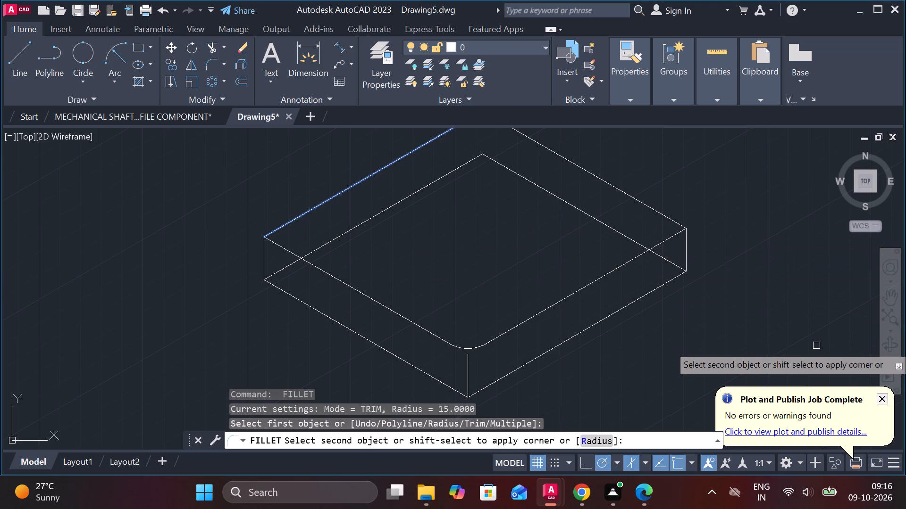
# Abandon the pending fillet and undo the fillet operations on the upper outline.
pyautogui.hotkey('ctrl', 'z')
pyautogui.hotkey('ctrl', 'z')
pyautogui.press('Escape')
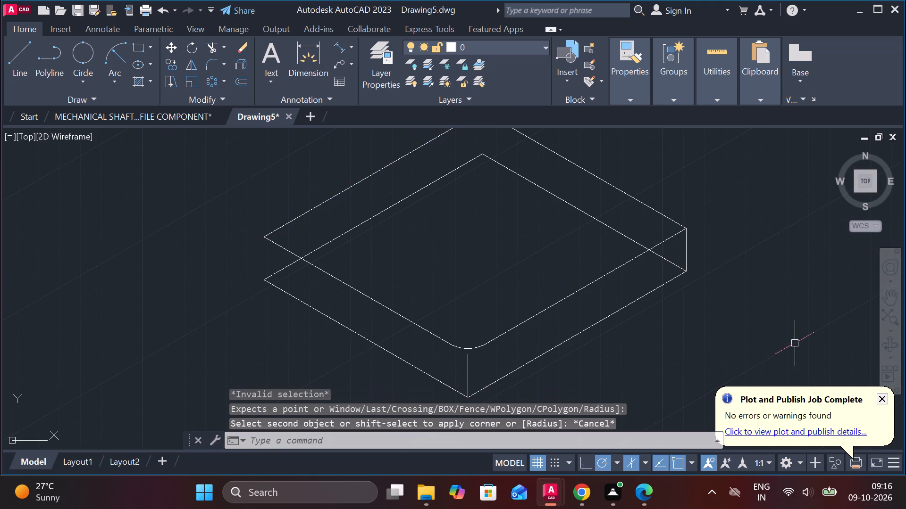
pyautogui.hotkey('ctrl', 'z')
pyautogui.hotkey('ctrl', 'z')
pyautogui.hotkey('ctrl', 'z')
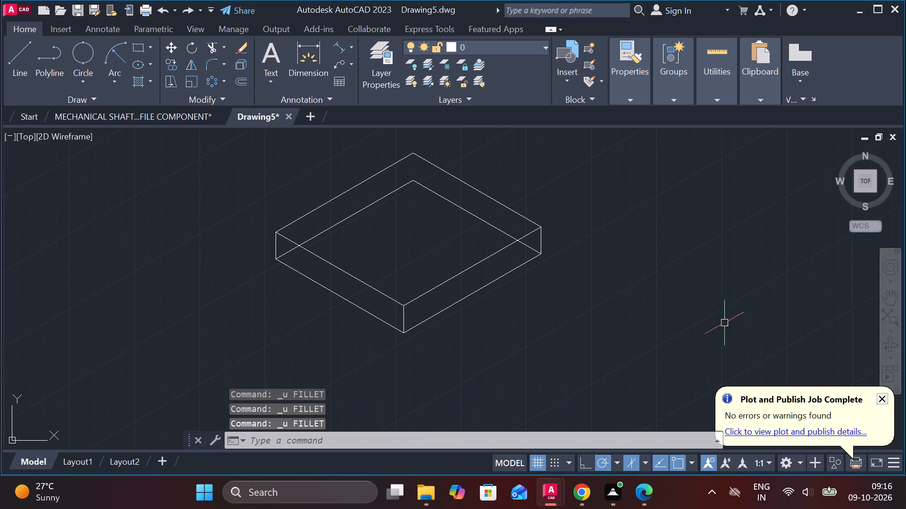
# Draw a centre line across the upper outline between the midpoints of its back-right and front-left edges.
pyautogui.moveTo(592, 255); pyautogui.dragTo(629, 309, button='middle')
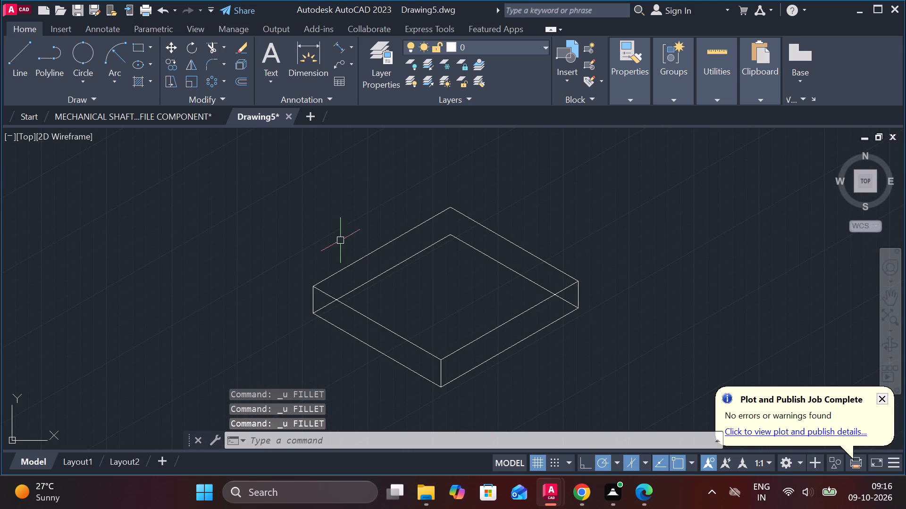
pyautogui.click(25, 61)
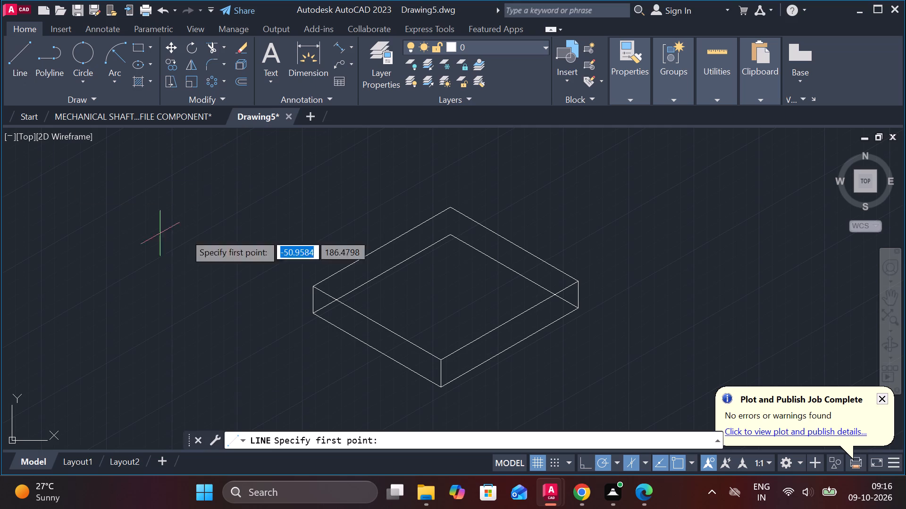
pyautogui.click(511, 243)
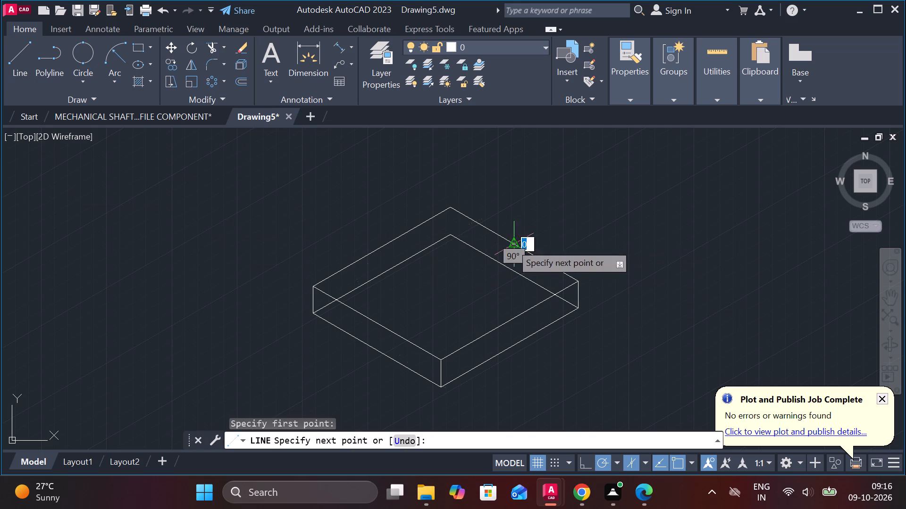
pyautogui.click(373, 325)
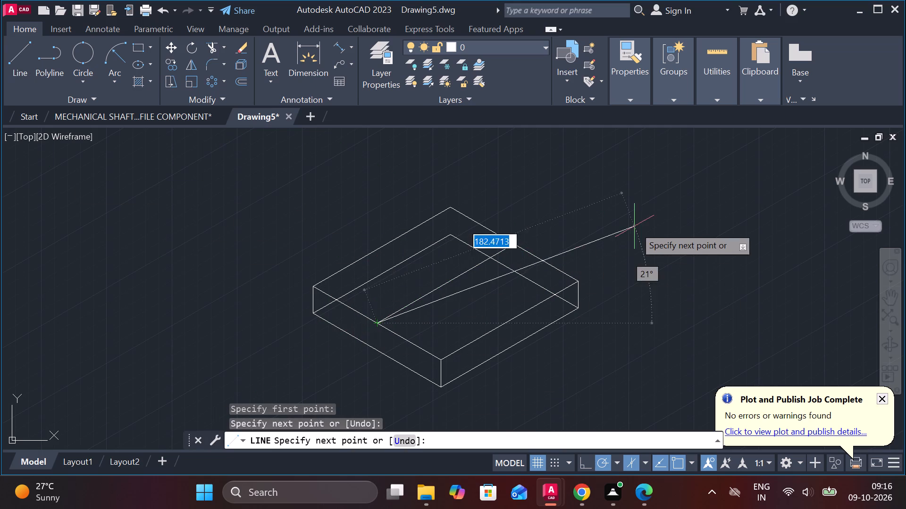
pyautogui.press('Escape')
# Copy the centre line 5 to each side along the upper outline's front-left edge.
pyautogui.scroll(2, 410, 271)
pyautogui.moveTo(411, 278); pyautogui.dragTo(535, 189, button='middle')
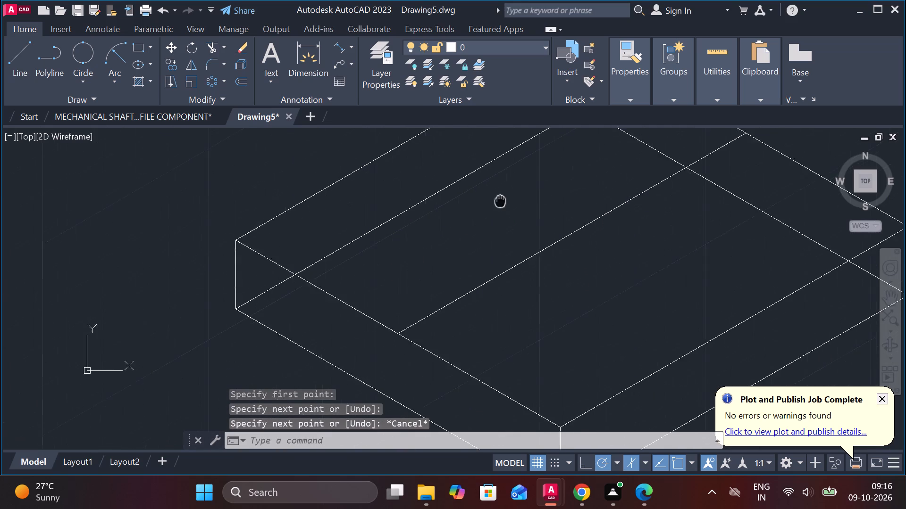
pyautogui.moveTo(535, 189); pyautogui.dragTo(538, 189, button='middle')
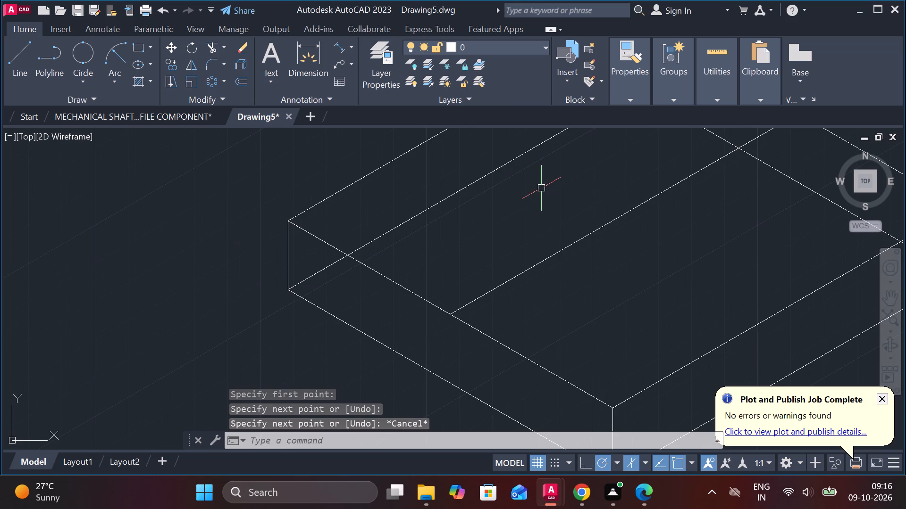
pyautogui.click(485, 298)
pyautogui.write('co')
pyautogui.press('Return')
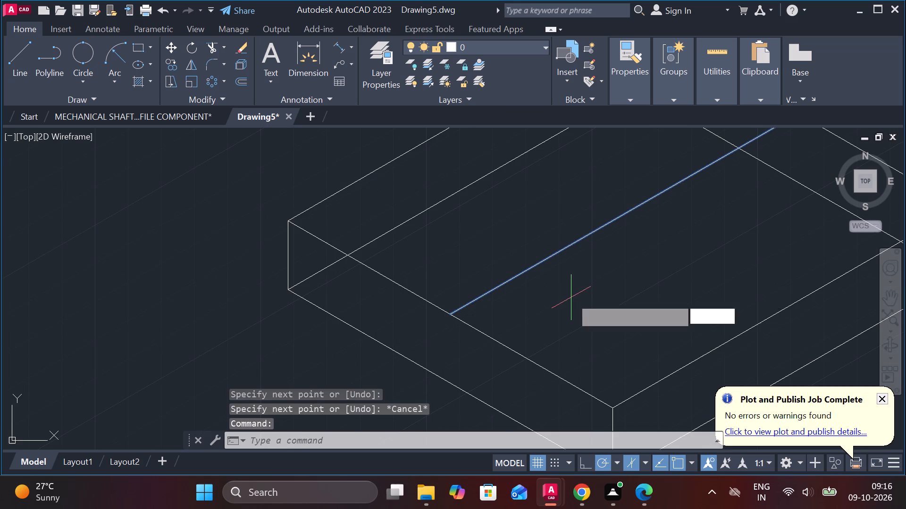
pyautogui.click(452, 312)
pyautogui.moveTo(520, 340); pyautogui.dragTo(426, 252, button='middle')
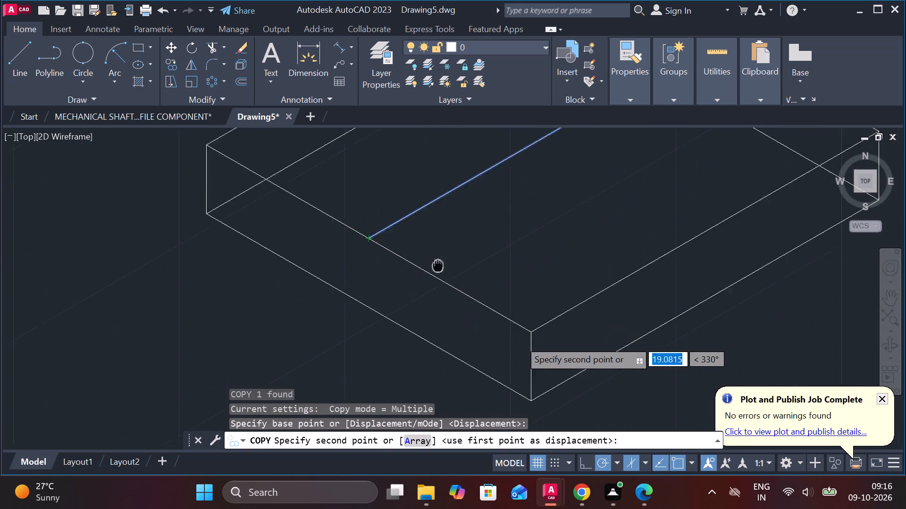
pyautogui.moveTo(426, 252); pyautogui.dragTo(426, 252, button='middle')
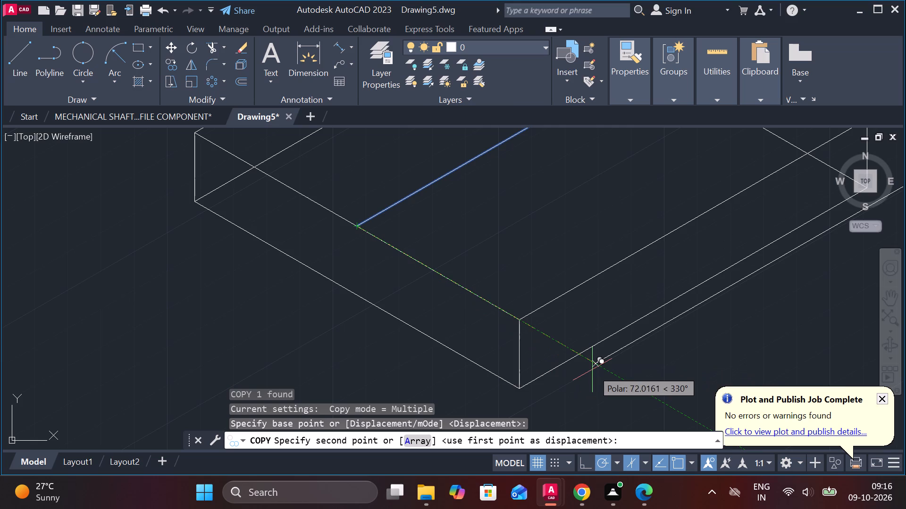
pyautogui.write('5')
pyautogui.press('space')
pyautogui.moveTo(425, 241); pyautogui.dragTo(573, 438, button='middle')
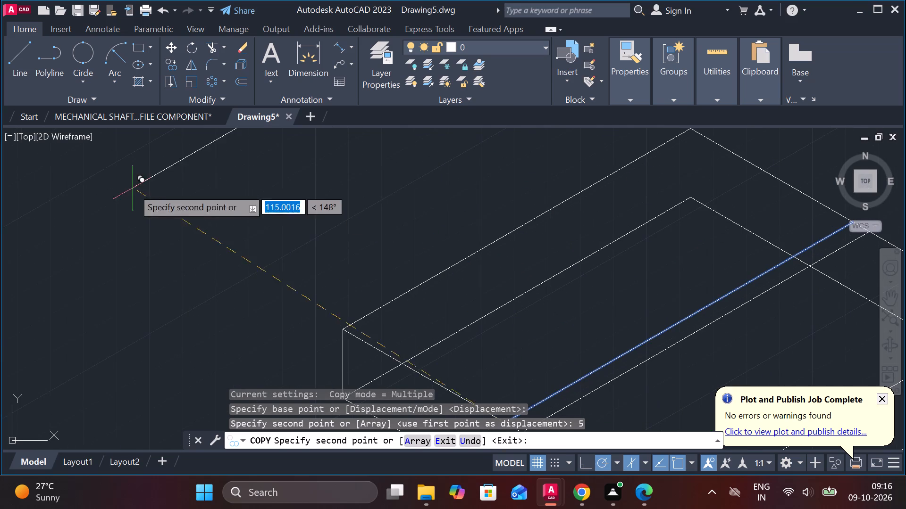
pyautogui.write('5')
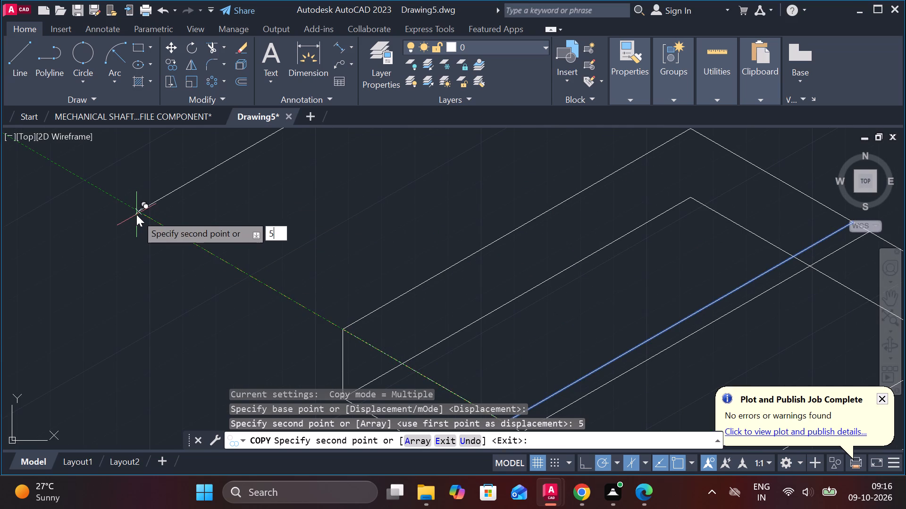
pyautogui.press('space')
pyautogui.scroll(-2, 137, 214)
pyautogui.scroll(1, 252, 228)
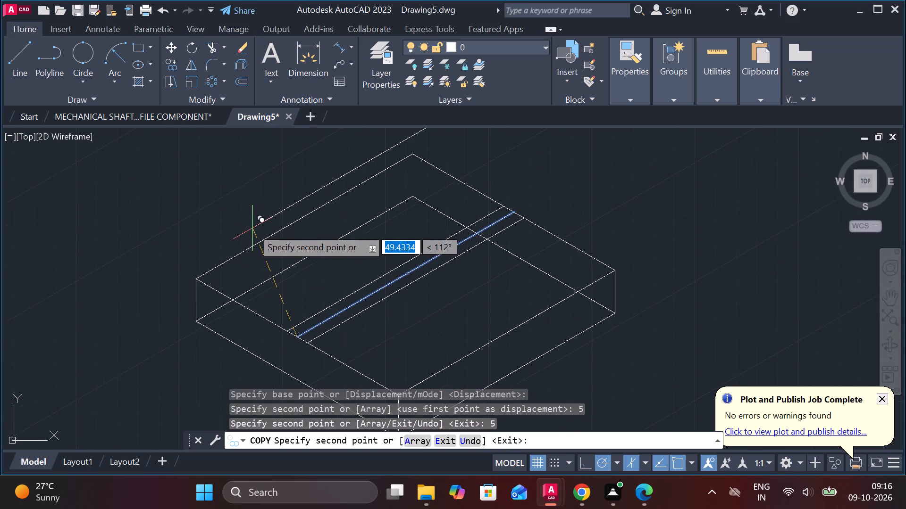
pyautogui.moveTo(252, 228); pyautogui.dragTo(394, 233, button='middle')
pyautogui.press('Escape')
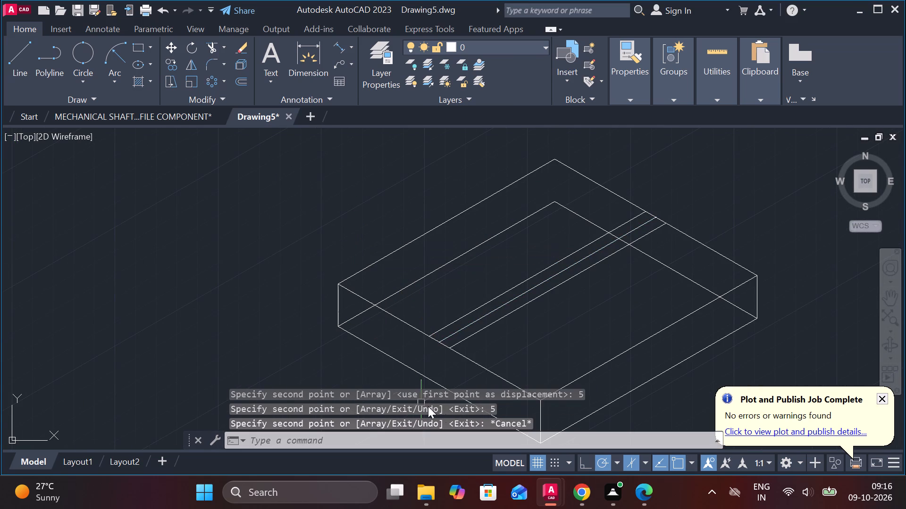
# Copy the upper outline's front-left edge 46 along the 30° axis across the top face.
pyautogui.click(475, 359)
pyautogui.moveTo(497, 351); pyautogui.dragTo(406, 335, button='middle')
pyautogui.press('c')
pyautogui.press('o')
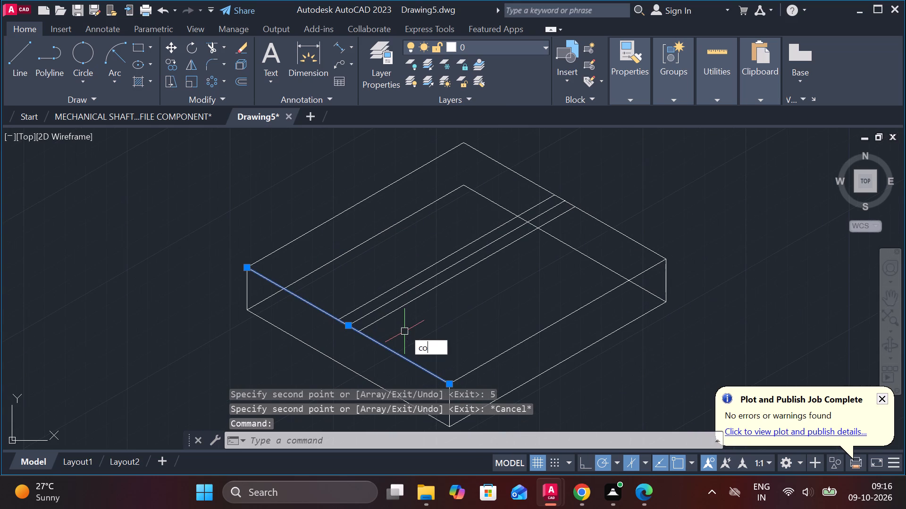
pyautogui.press('Return')
pyautogui.click(447, 388)
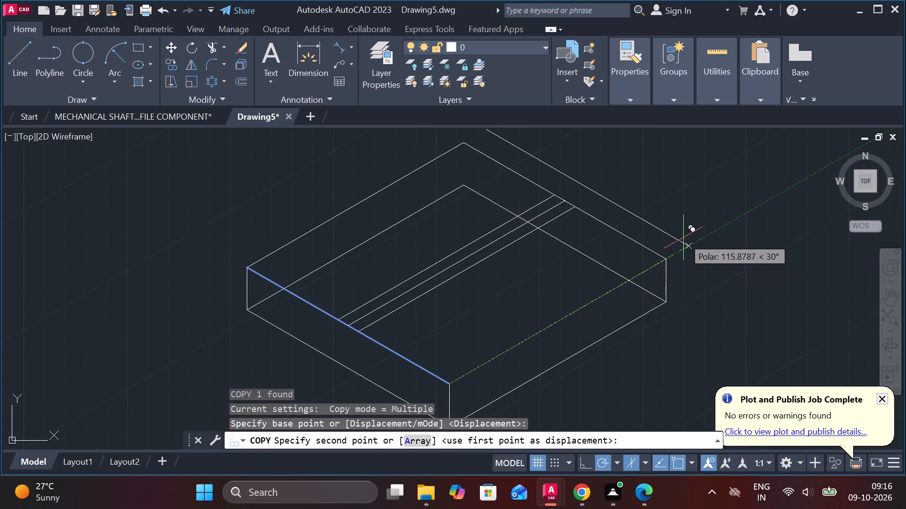
pyautogui.write('46')
pyautogui.press('Return')
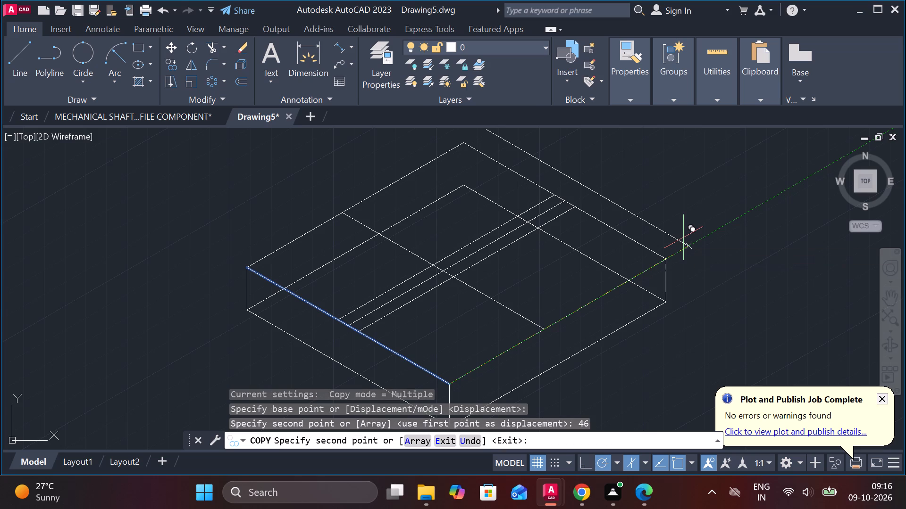
pyautogui.press('Escape')
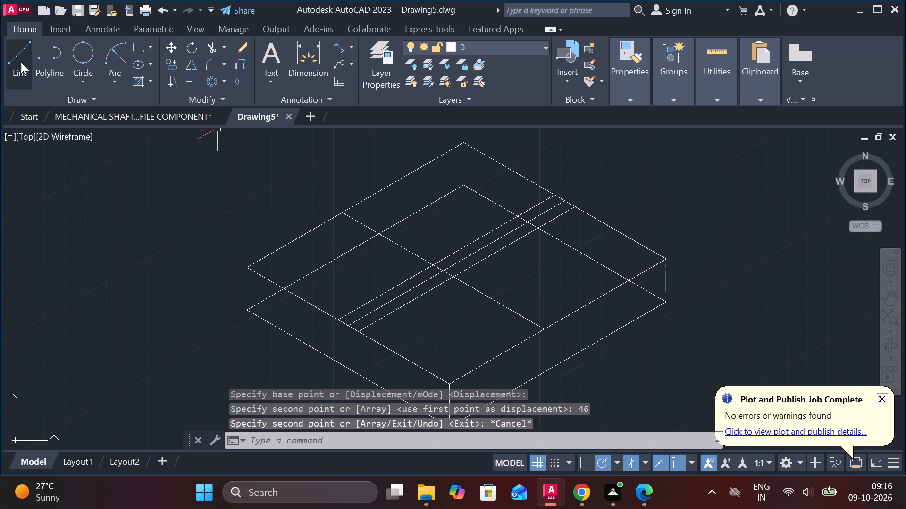
# Draw a vertical line 70 upward from where the copied cross line meets the front offset line.
pyautogui.click(20, 58)
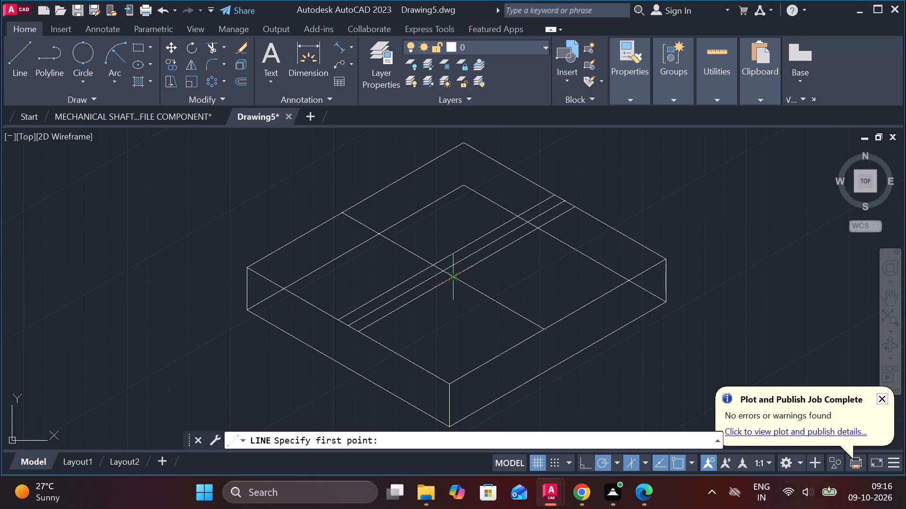
pyautogui.click(458, 274)
pyautogui.moveTo(443, 190); pyautogui.dragTo(435, 308, button='middle')
pyautogui.write('70')
pyautogui.press('Return')
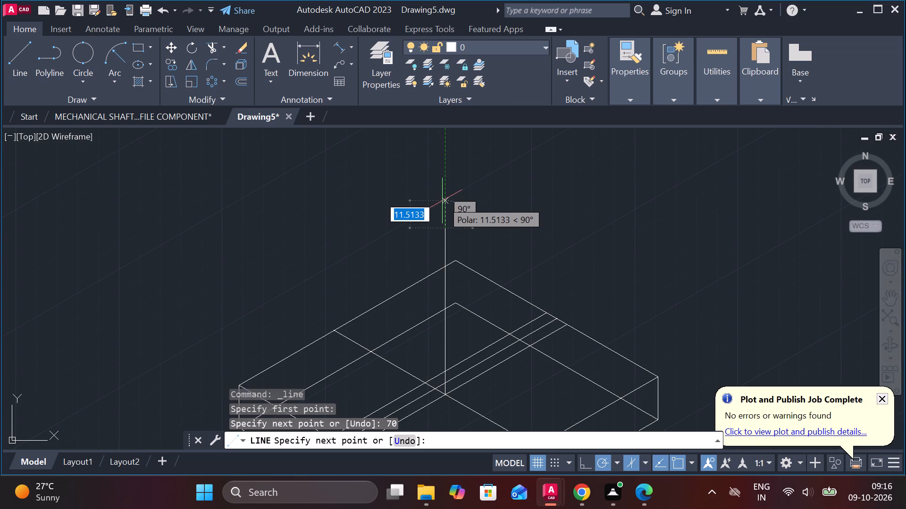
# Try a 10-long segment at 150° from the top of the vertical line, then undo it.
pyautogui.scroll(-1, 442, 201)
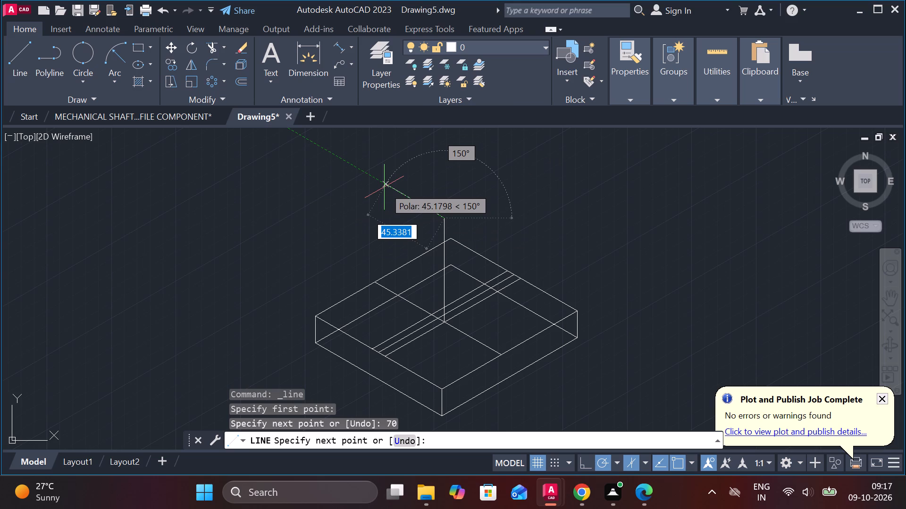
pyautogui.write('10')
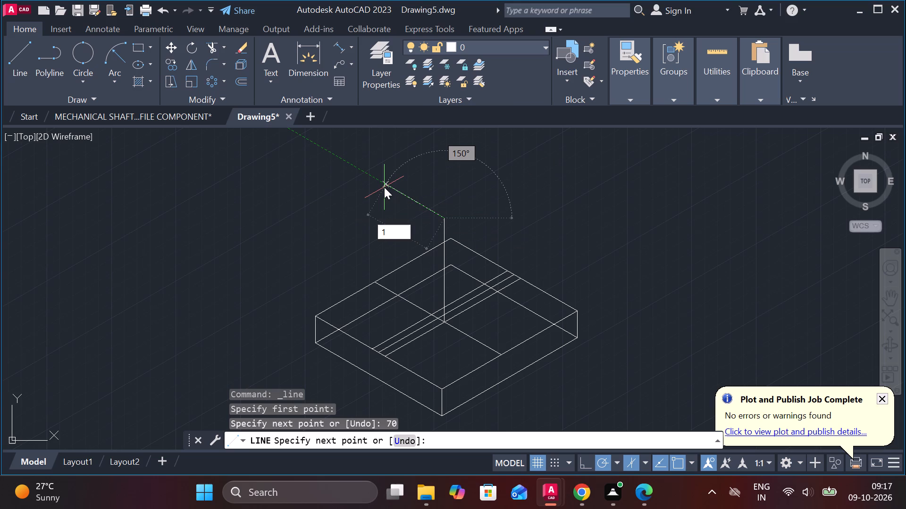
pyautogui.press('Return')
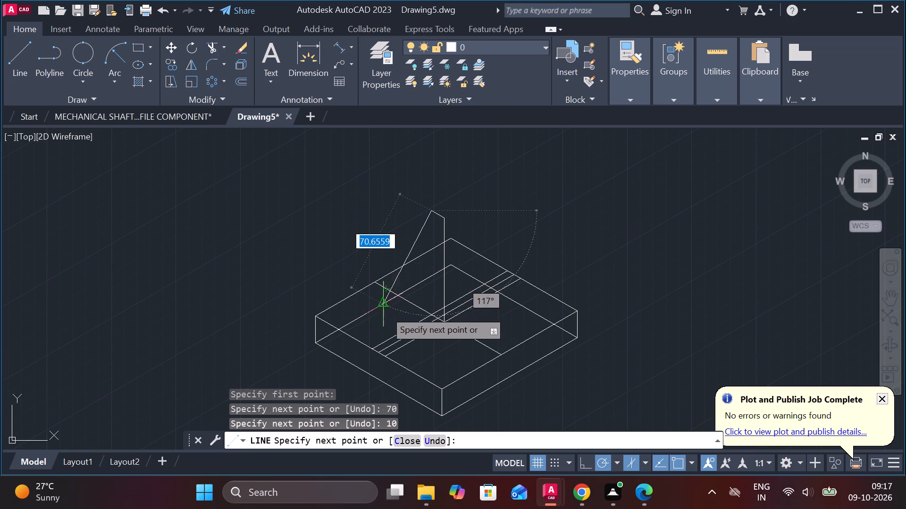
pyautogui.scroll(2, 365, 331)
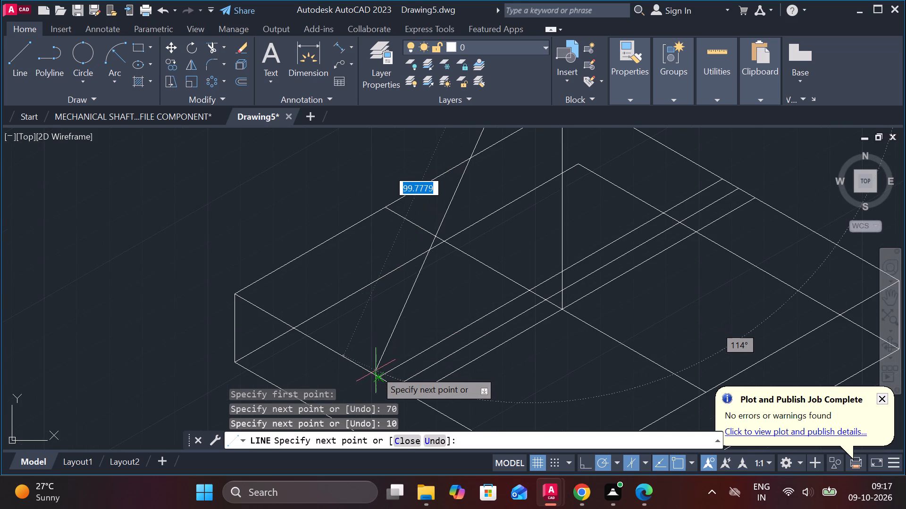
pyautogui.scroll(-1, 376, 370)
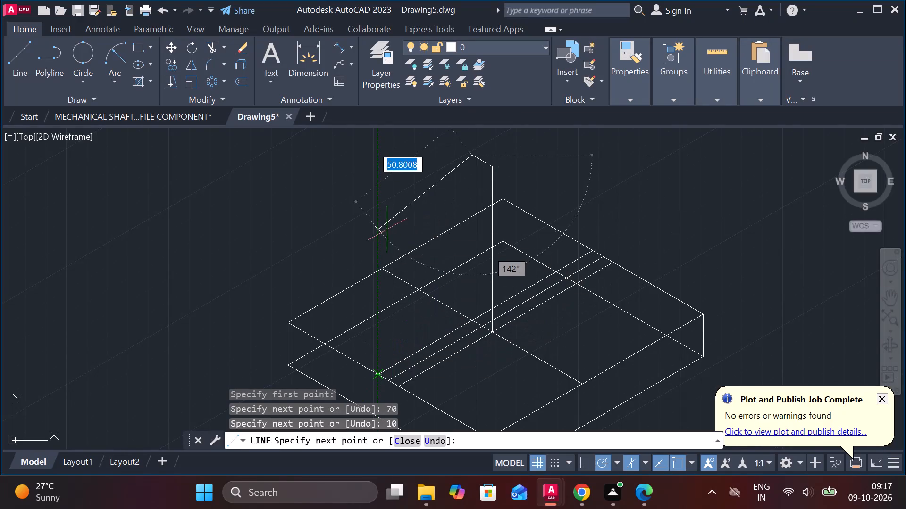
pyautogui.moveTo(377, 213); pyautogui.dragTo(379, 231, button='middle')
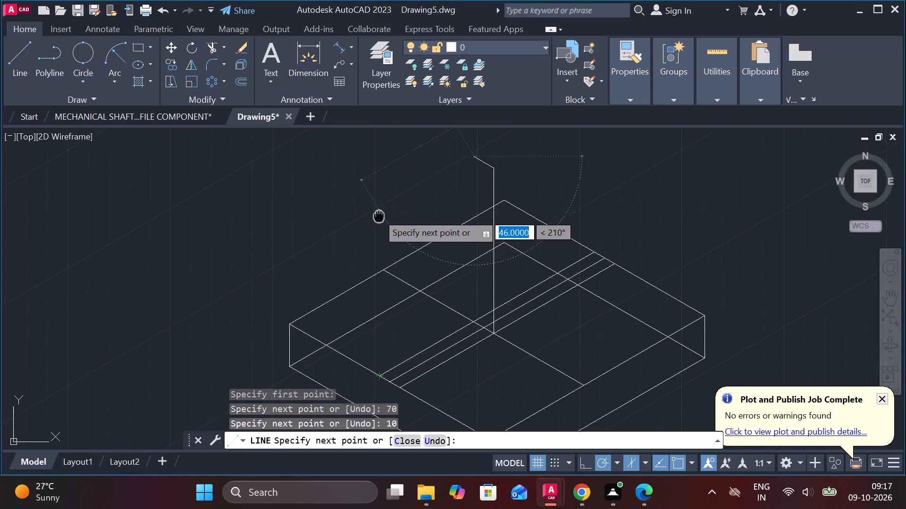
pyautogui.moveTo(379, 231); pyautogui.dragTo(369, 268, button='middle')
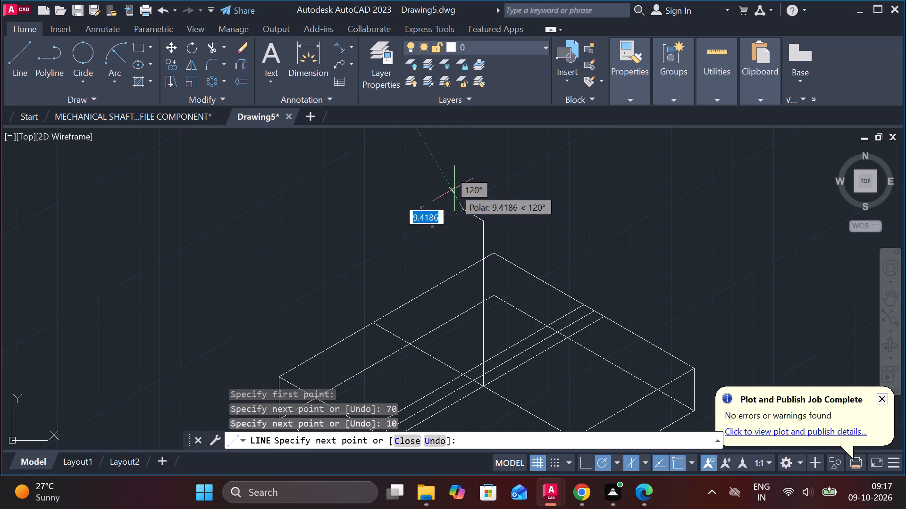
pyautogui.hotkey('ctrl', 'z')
# Continue from the top of the vertical line with a 48 segment at 150° and a 35 segment at 30°.
pyautogui.moveTo(410, 195); pyautogui.dragTo(458, 271, button='middle')
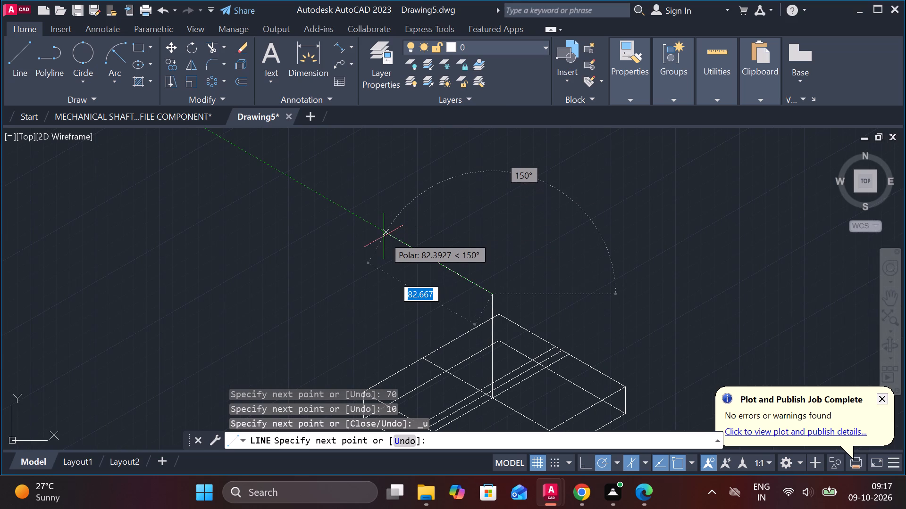
pyautogui.write('48')
pyautogui.press('Return')
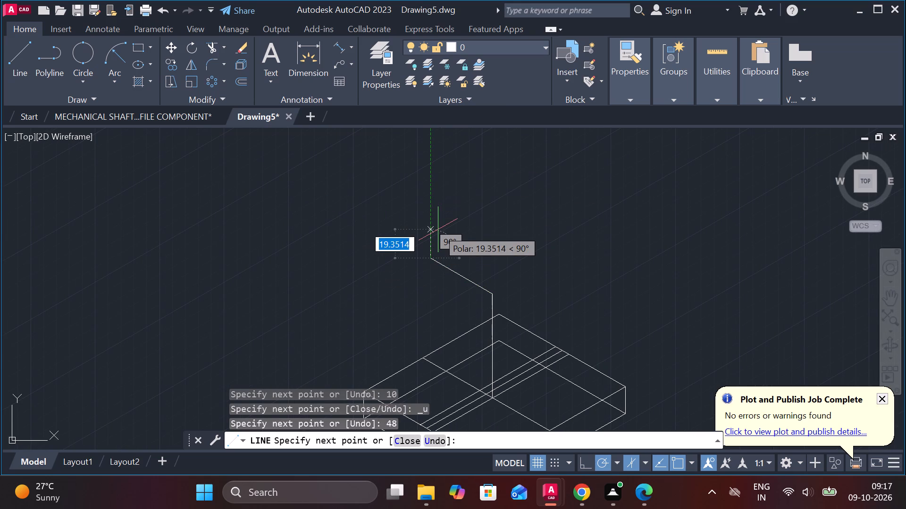
pyautogui.write('35')
pyautogui.press('space')
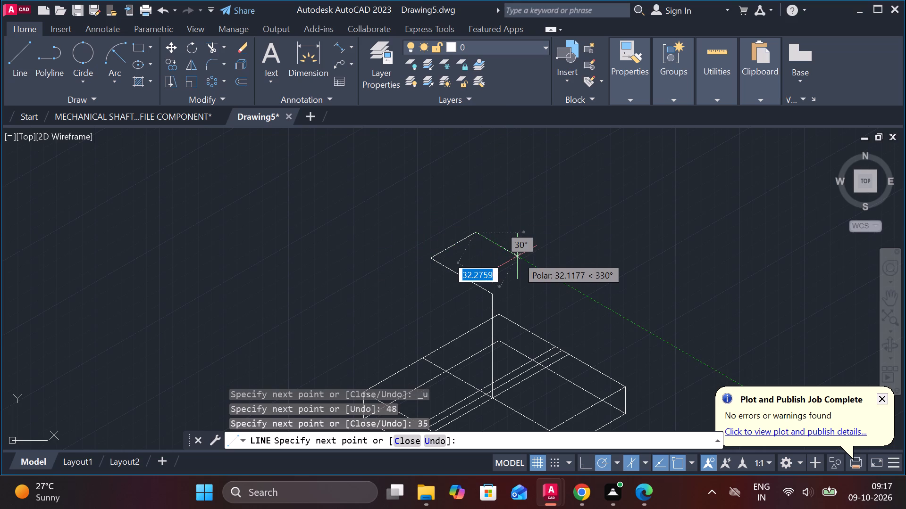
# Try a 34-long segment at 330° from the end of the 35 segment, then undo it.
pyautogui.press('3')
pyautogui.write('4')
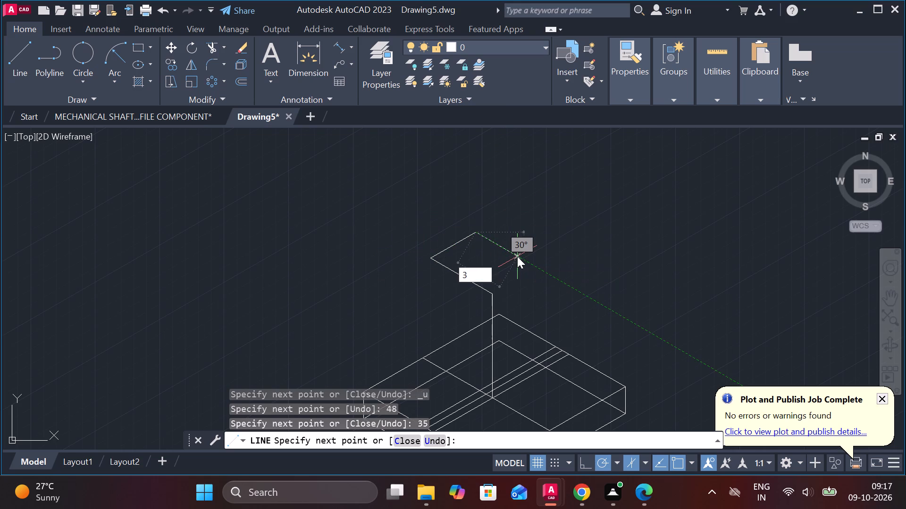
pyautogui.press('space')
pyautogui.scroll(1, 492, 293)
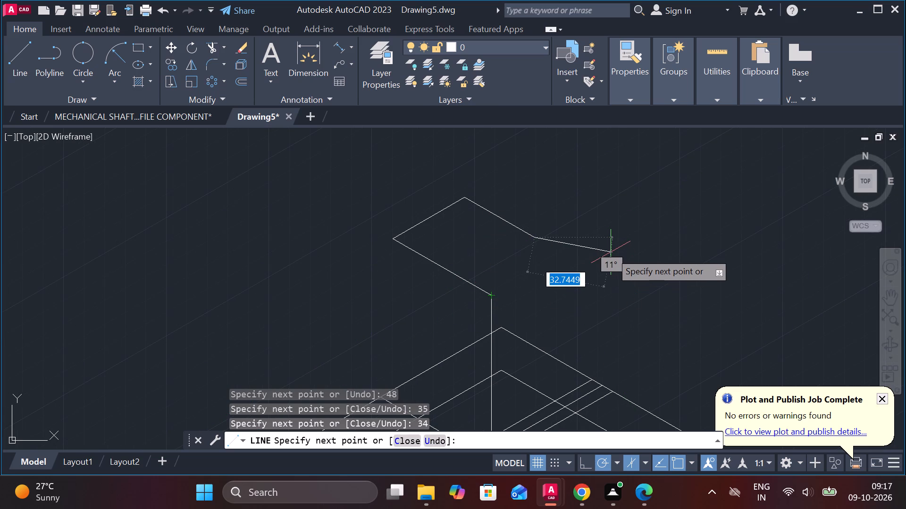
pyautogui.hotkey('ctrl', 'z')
# Add a 48 segment at 330° and close the raised outline back to the top of the vertical line.
pyautogui.scroll(2, 545, 288)
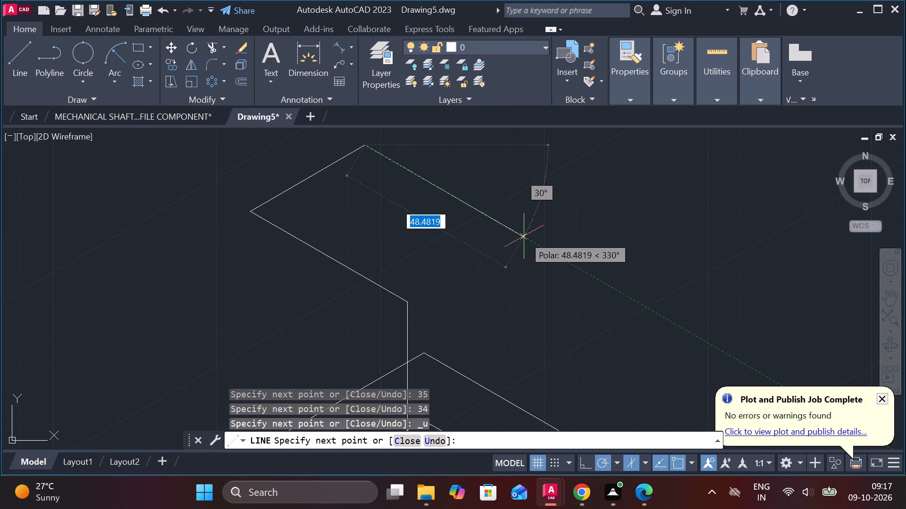
pyautogui.write('48')
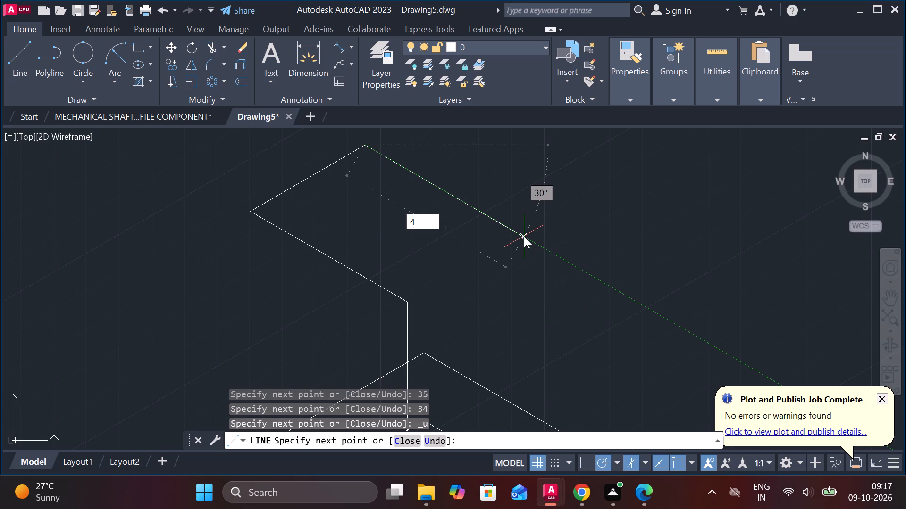
pyautogui.press('space')
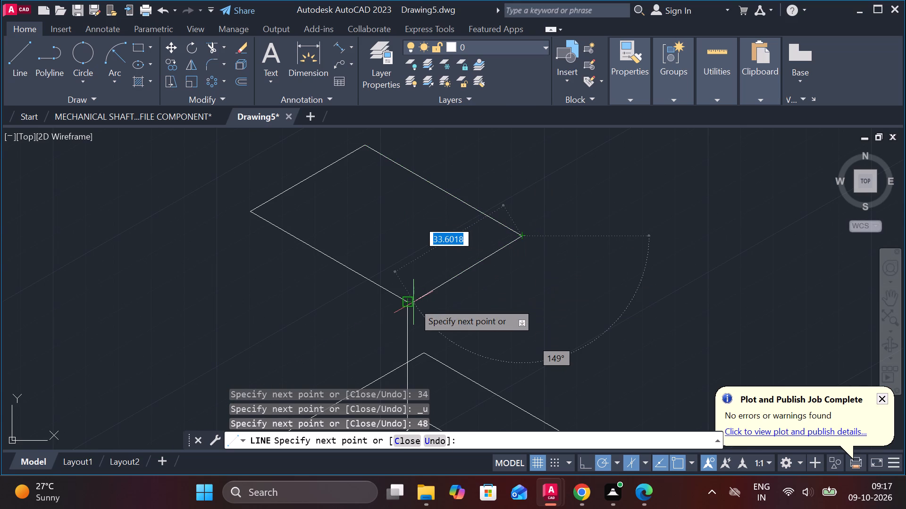
pyautogui.click(403, 302)
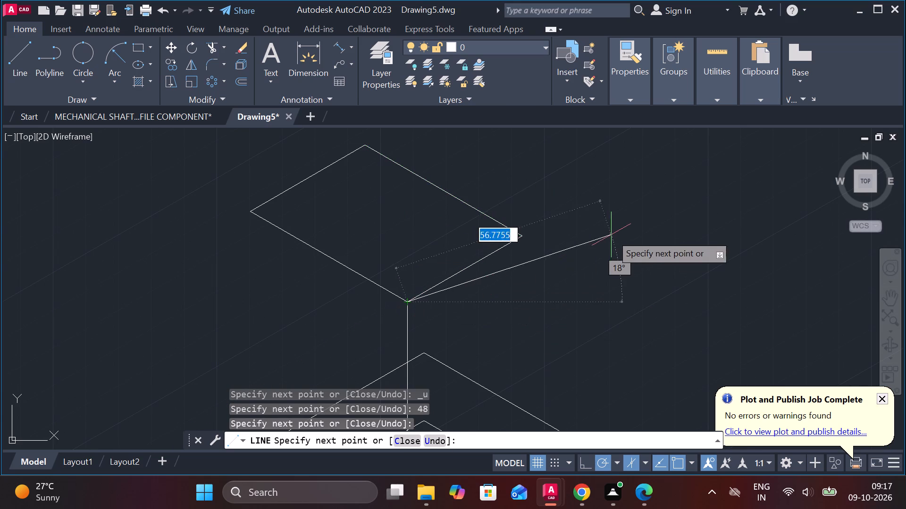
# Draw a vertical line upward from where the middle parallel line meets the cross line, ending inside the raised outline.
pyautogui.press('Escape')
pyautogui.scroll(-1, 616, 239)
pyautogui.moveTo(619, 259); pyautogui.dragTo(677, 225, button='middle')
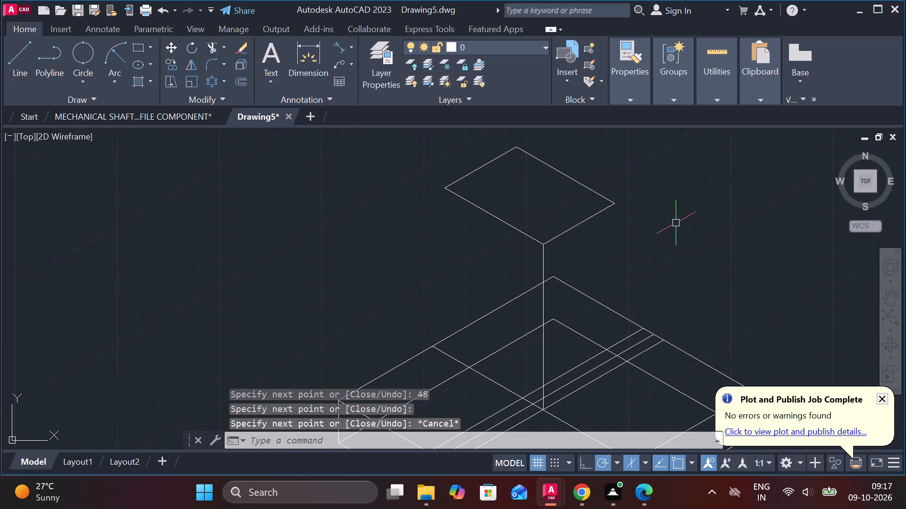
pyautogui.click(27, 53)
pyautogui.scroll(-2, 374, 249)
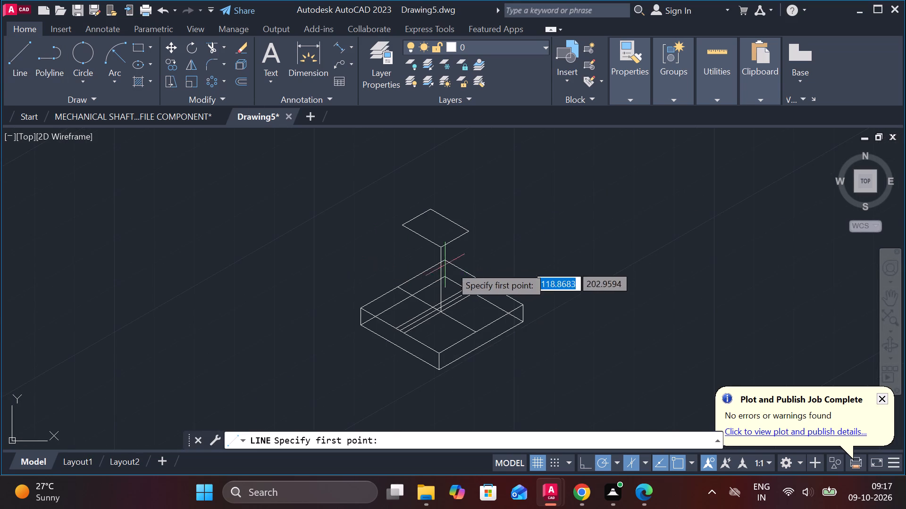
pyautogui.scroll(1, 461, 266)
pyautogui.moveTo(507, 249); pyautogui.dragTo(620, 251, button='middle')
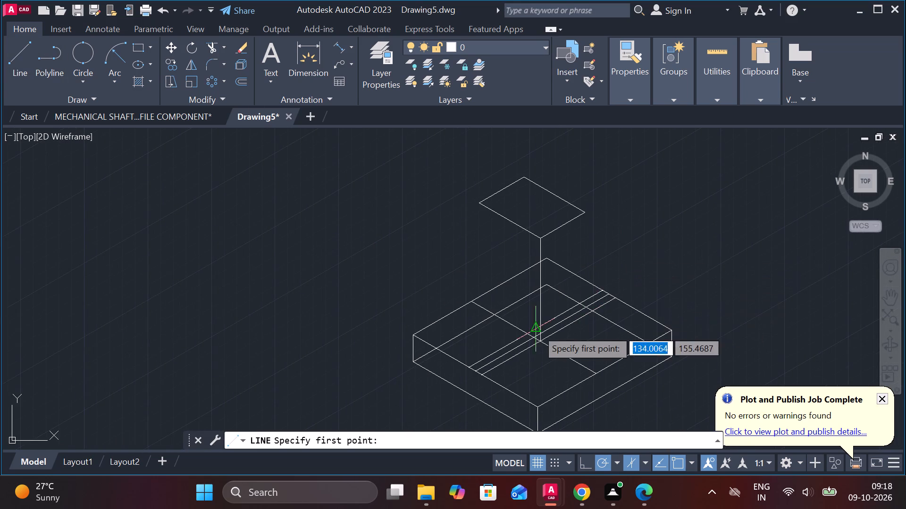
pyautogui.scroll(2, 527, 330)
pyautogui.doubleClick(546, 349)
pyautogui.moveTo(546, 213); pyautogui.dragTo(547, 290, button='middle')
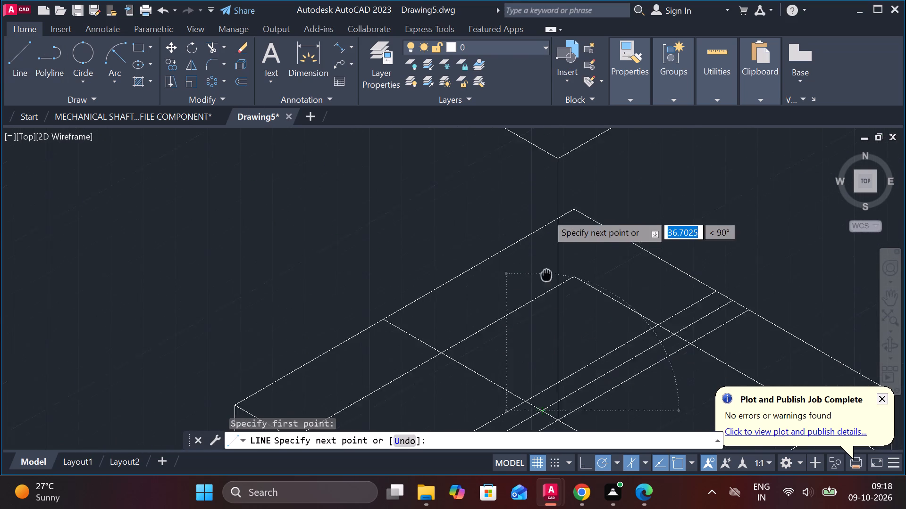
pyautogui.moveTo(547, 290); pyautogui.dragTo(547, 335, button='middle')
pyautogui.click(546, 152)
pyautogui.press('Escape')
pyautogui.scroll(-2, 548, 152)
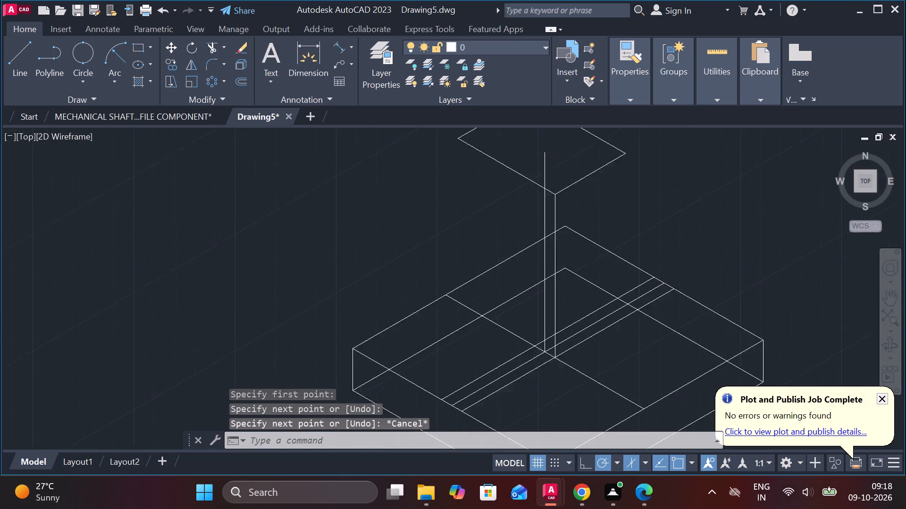
# Draw a vertical construction line about 83 long upward from where the rearmost parallel line meets the cross line.
pyautogui.press('space')
pyautogui.scroll(2, 539, 282)
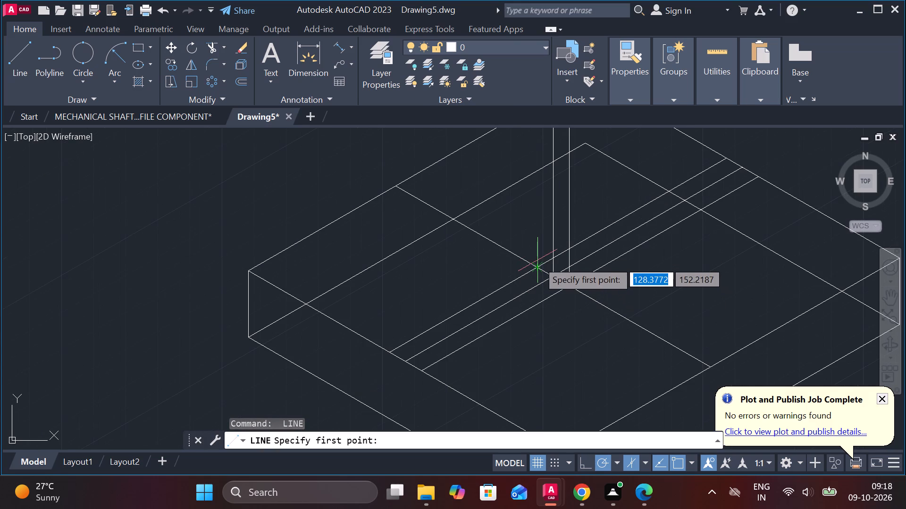
pyautogui.click(535, 265)
pyautogui.moveTo(537, 213); pyautogui.dragTo(535, 374, button='middle')
pyautogui.scroll(-2, 508, 168)
pyautogui.scroll(2, 515, 140)
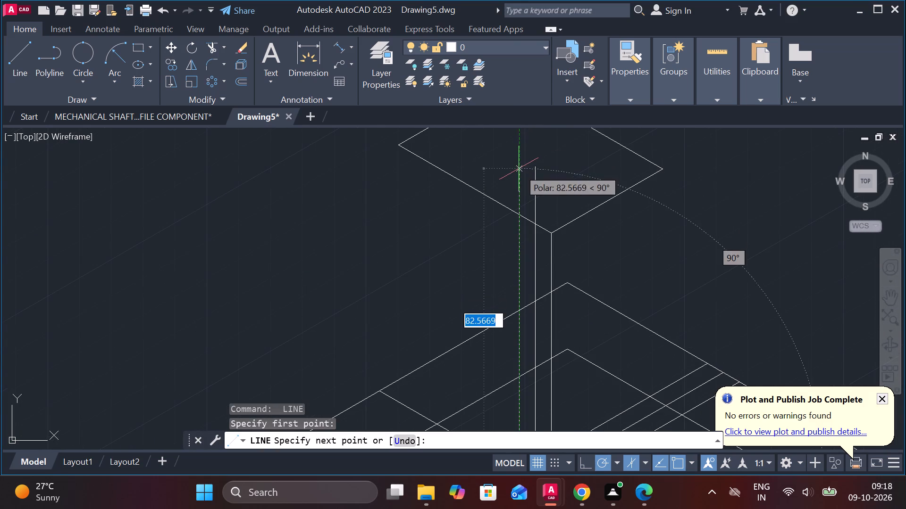
pyautogui.click(519, 169)
pyautogui.press('Escape')
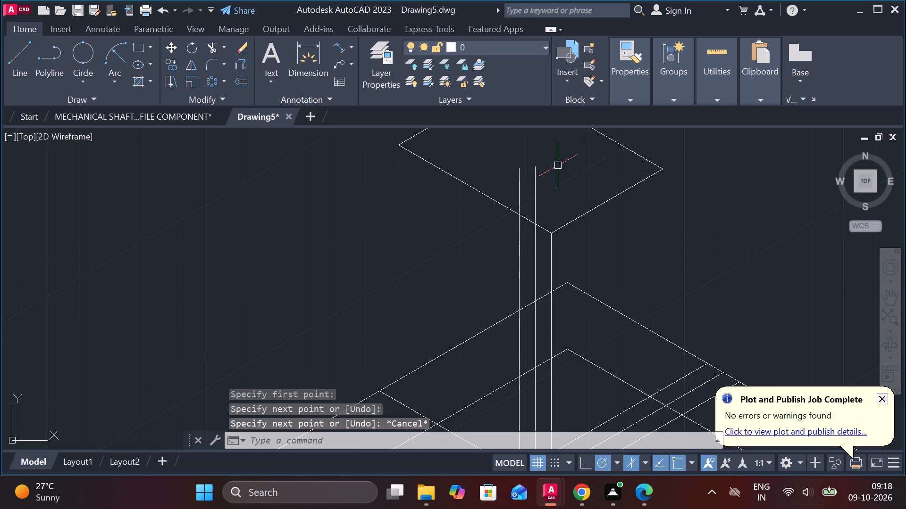
# Draw a slanted rib line from the upright's top corner down to the front parallel line's end on the base edge.
pyautogui.scroll(-2, 558, 165)
pyautogui.press('l')
pyautogui.press('Return')
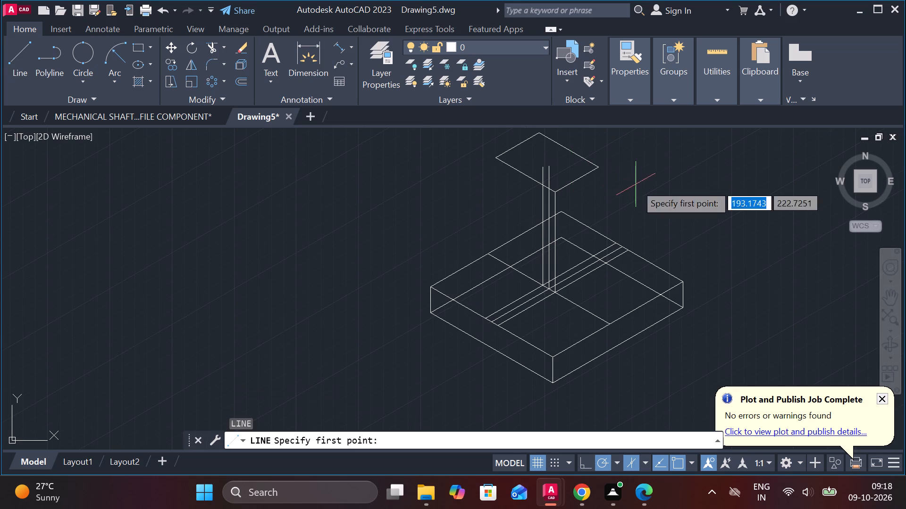
pyautogui.scroll(2, 573, 196)
pyautogui.click(525, 193)
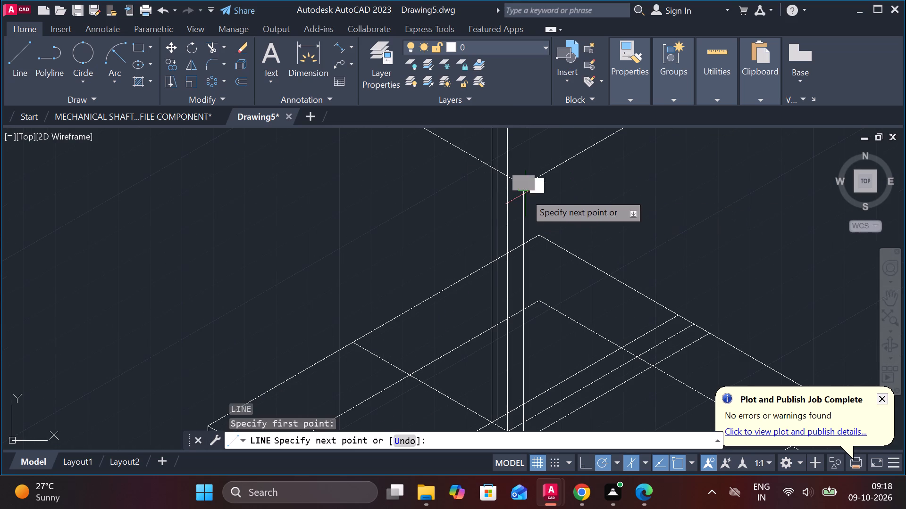
pyautogui.moveTo(468, 247); pyautogui.dragTo(490, 146, button='middle')
pyautogui.scroll(-2, 490, 212)
pyautogui.scroll(2, 440, 318)
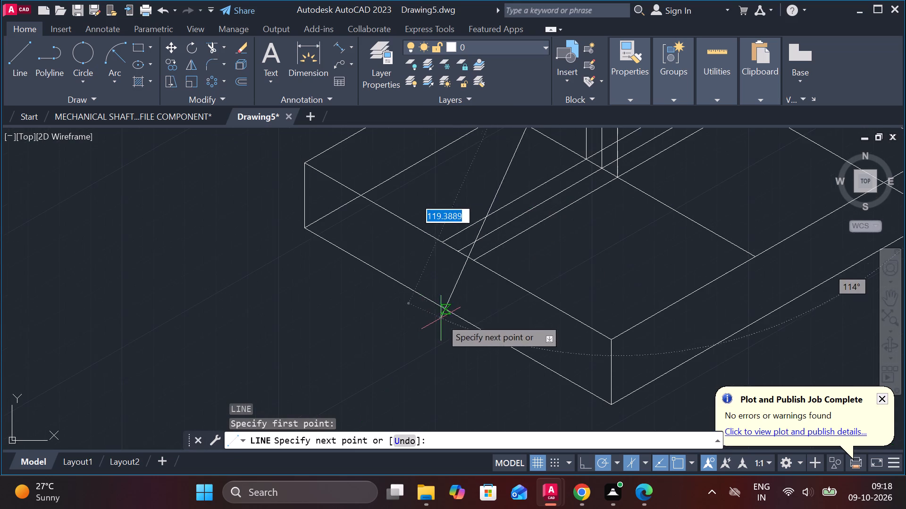
pyautogui.click(468, 260)
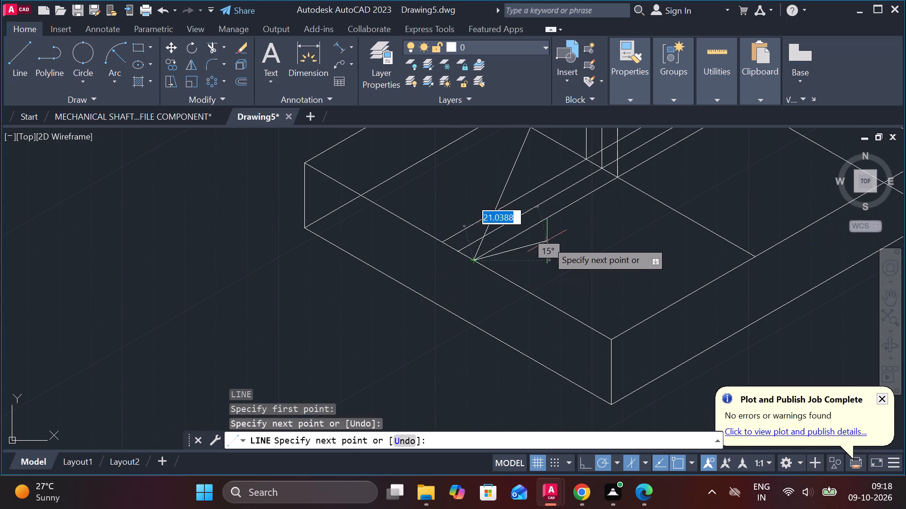
pyautogui.press('Escape')
# Draw a second slanted rib line from the rearmost parallel line's base-edge end to where its vertical construction line meets the raised outline.
pyautogui.moveTo(547, 246); pyautogui.dragTo(501, 397, button='middle')
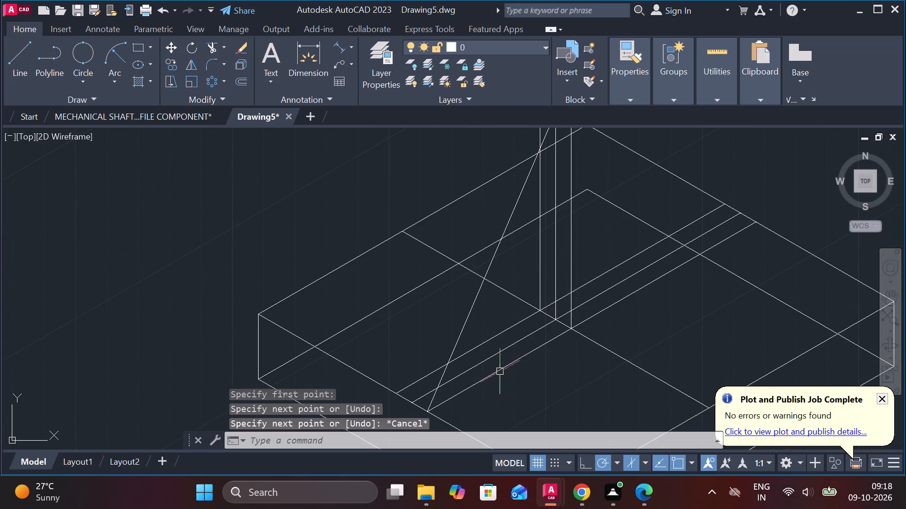
pyautogui.press('space')
pyautogui.click(398, 390)
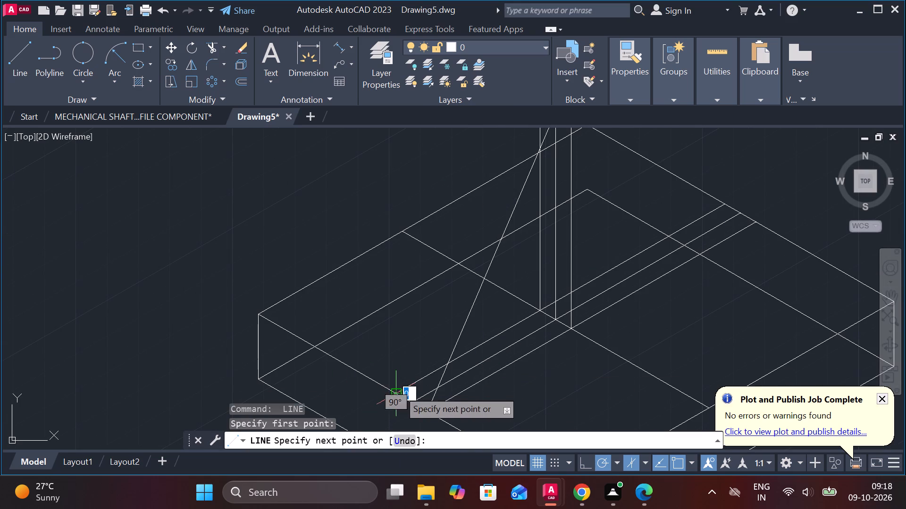
pyautogui.scroll(-2, 426, 327)
pyautogui.moveTo(429, 235); pyautogui.dragTo(401, 455, button='middle')
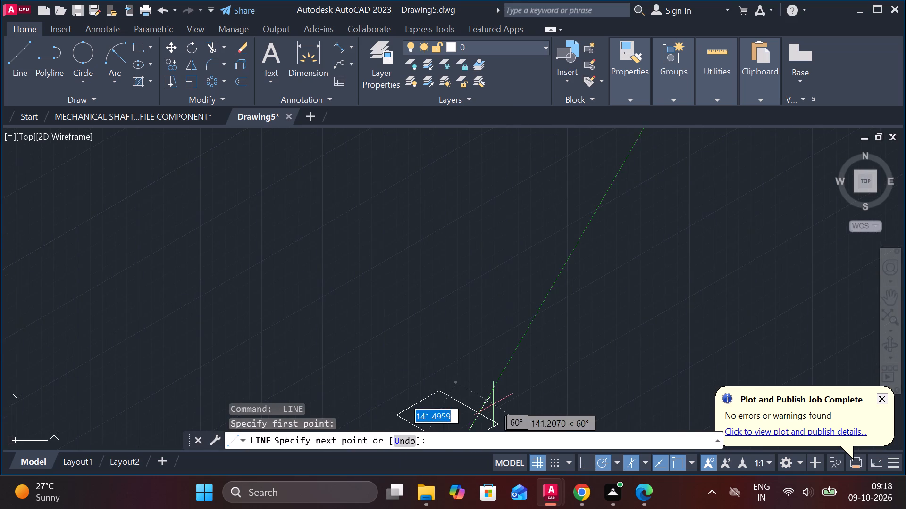
pyautogui.moveTo(494, 402); pyautogui.dragTo(525, 227, button='middle')
pyautogui.scroll(2, 422, 303)
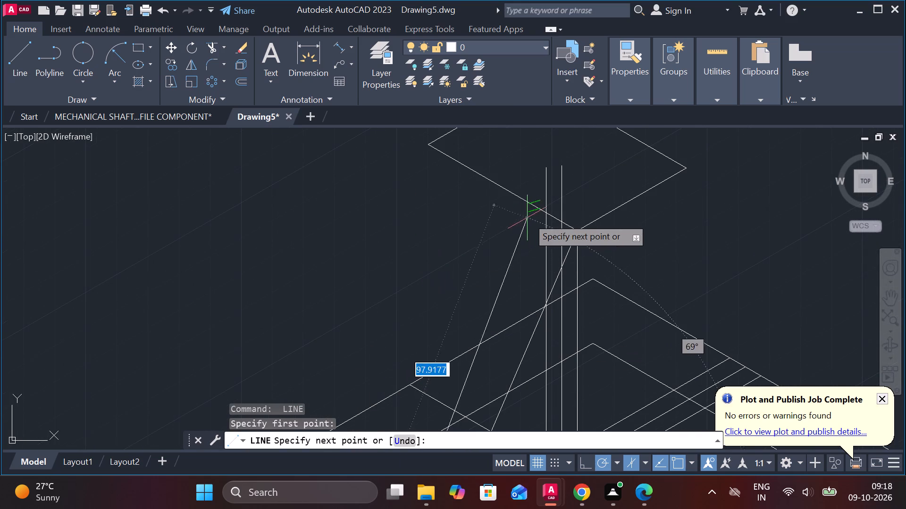
pyautogui.scroll(2, 528, 220)
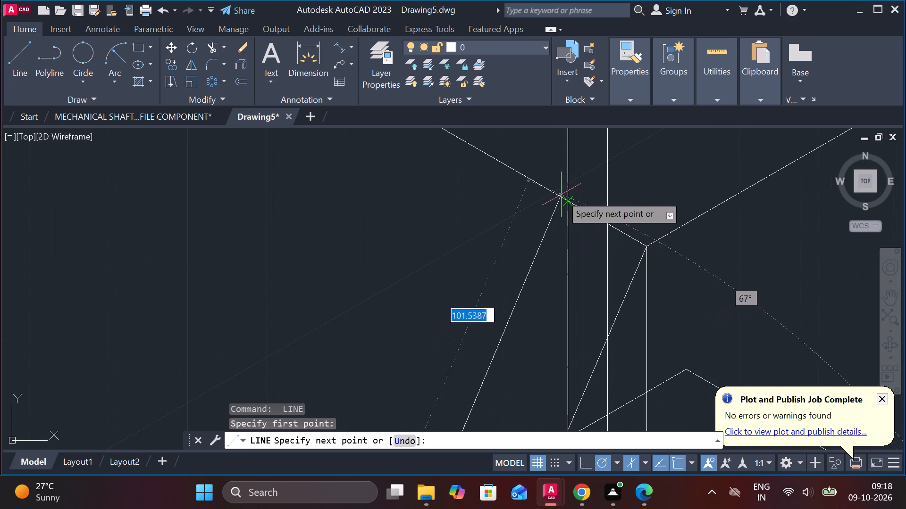
pyautogui.click(563, 199)
pyautogui.scroll(-2, 522, 219)
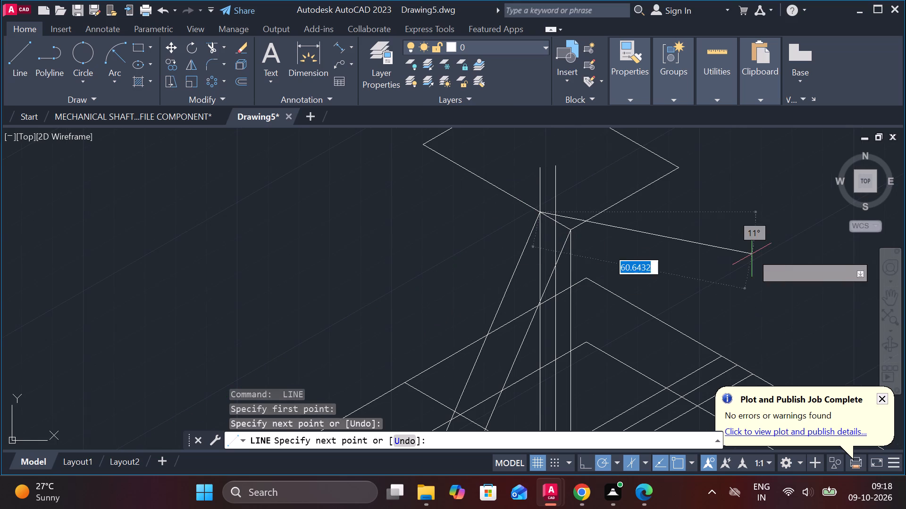
pyautogui.press('Escape')
# Erase the middle and rearmost of the three parallel lines on the base's top face.
pyautogui.scroll(-1, 752, 250)
pyautogui.moveTo(708, 361); pyautogui.dragTo(654, 312, button='middle')
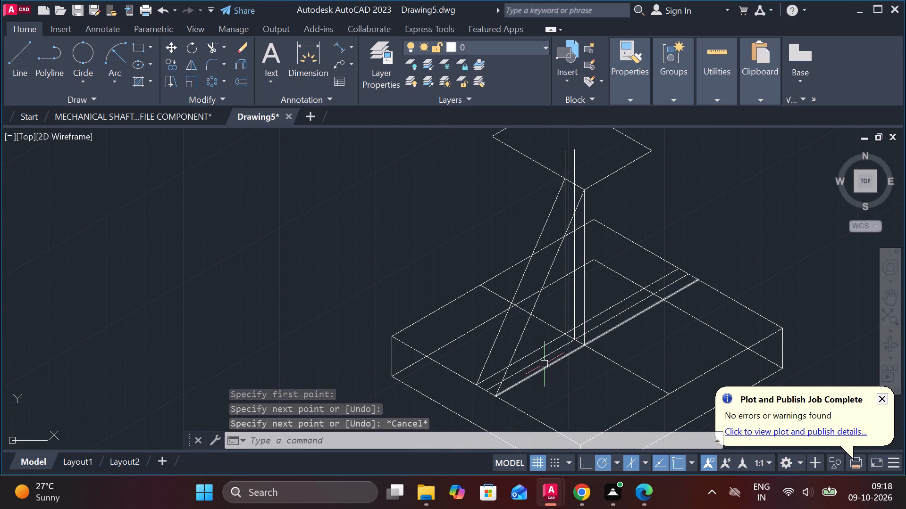
pyautogui.click(530, 364)
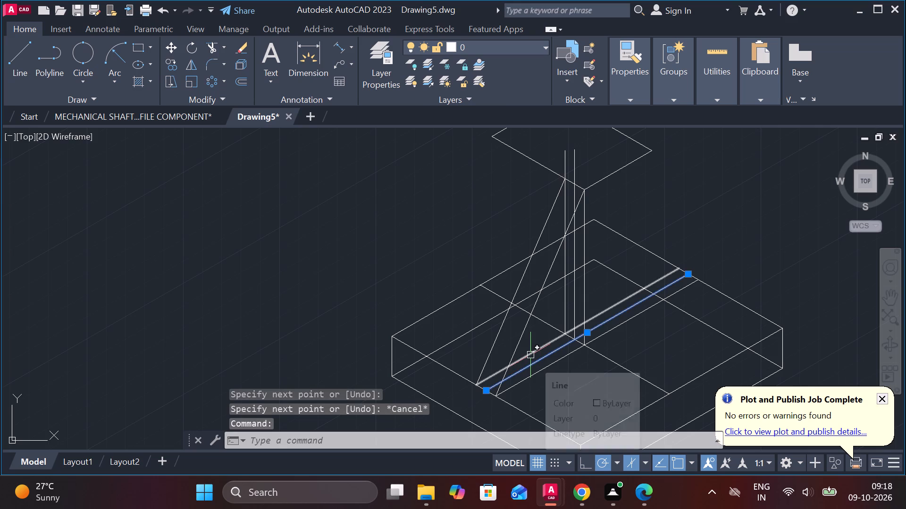
pyautogui.click(530, 355)
pyautogui.scroll(1, 549, 353)
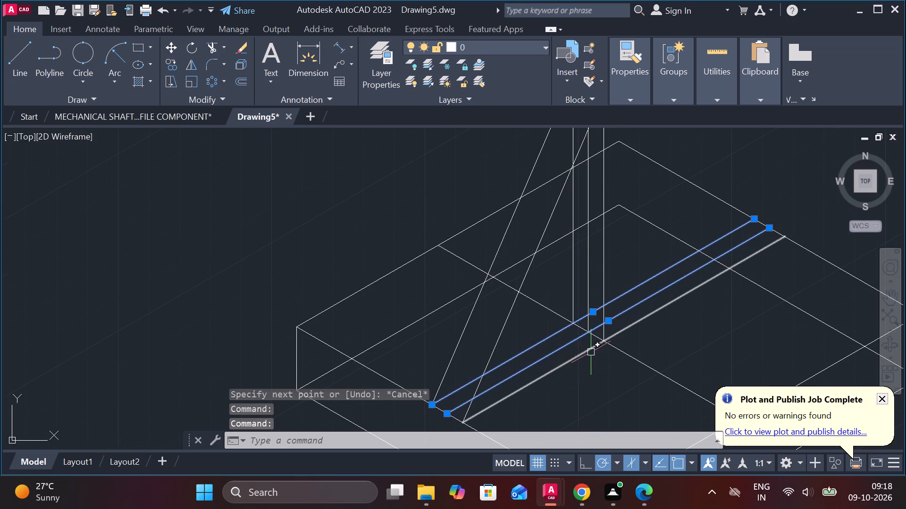
pyautogui.write('e')
pyautogui.press('space')
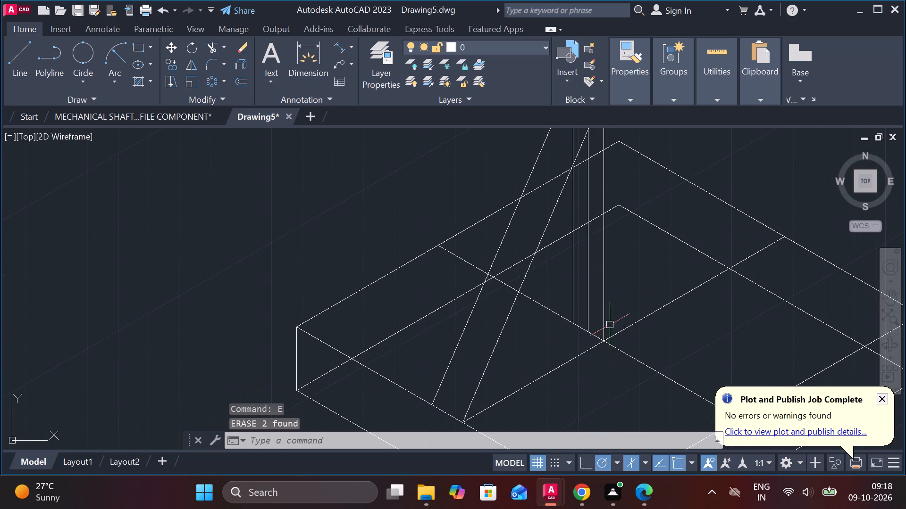
# Erase the two vertical construction lines beside the upright's edge.
pyautogui.click(586, 296)
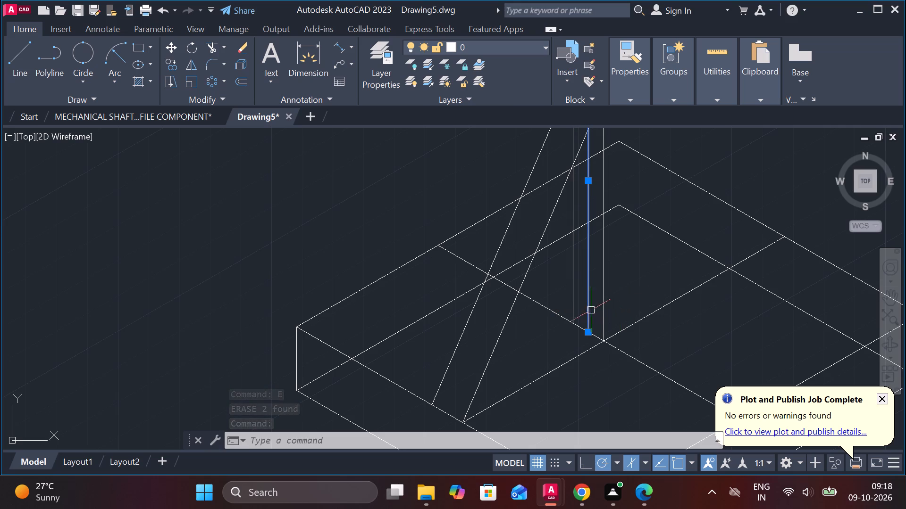
pyautogui.click(576, 290)
pyautogui.write('e')
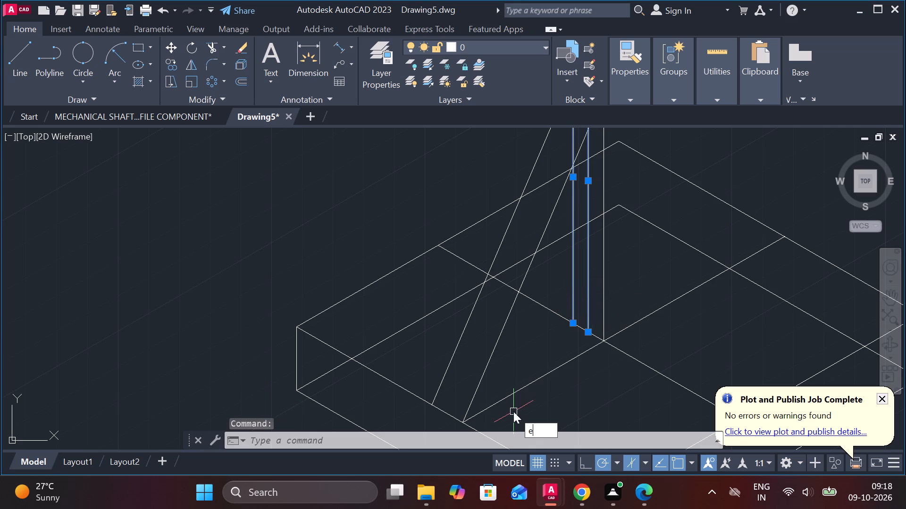
pyautogui.press('space')
pyautogui.scroll(-1, 590, 313)
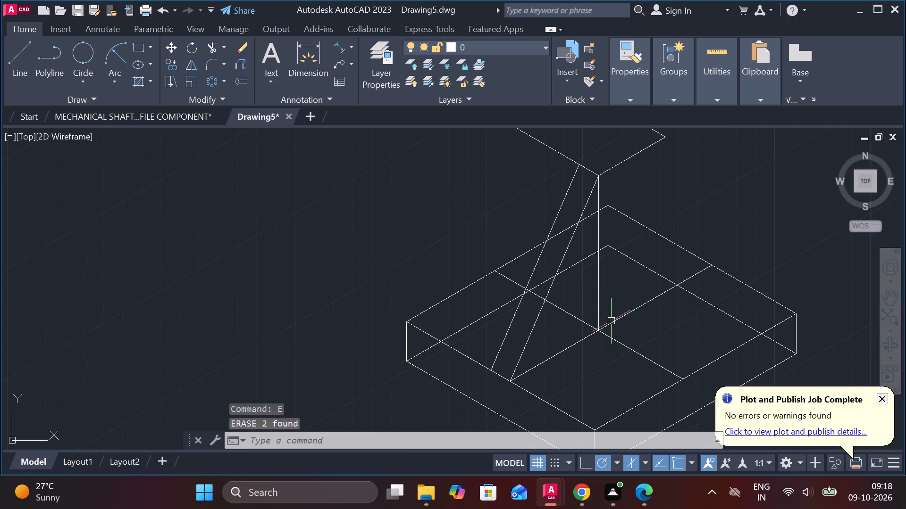
# Trim the base's cross line between the rear slanted rib line and the foot of the upright.
pyautogui.write('tr')
pyautogui.press('space')
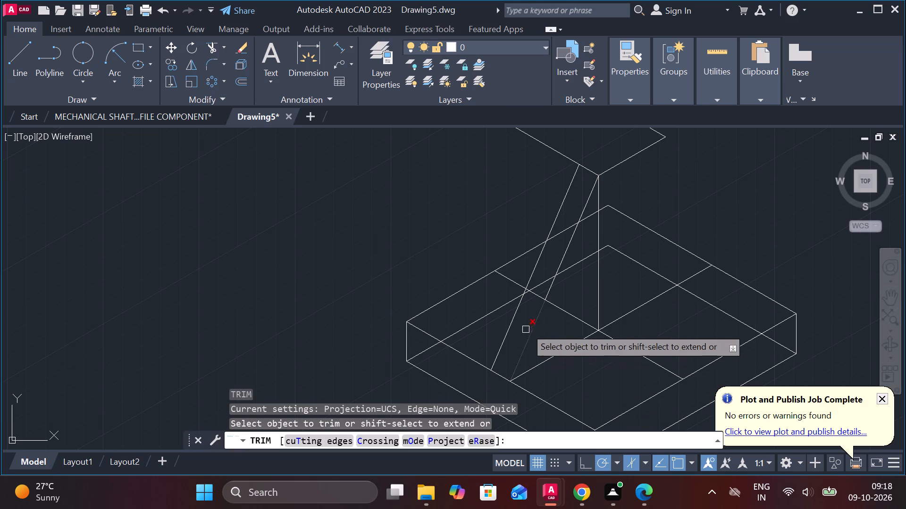
pyautogui.click(541, 296)
pyautogui.scroll(2, 541, 296)
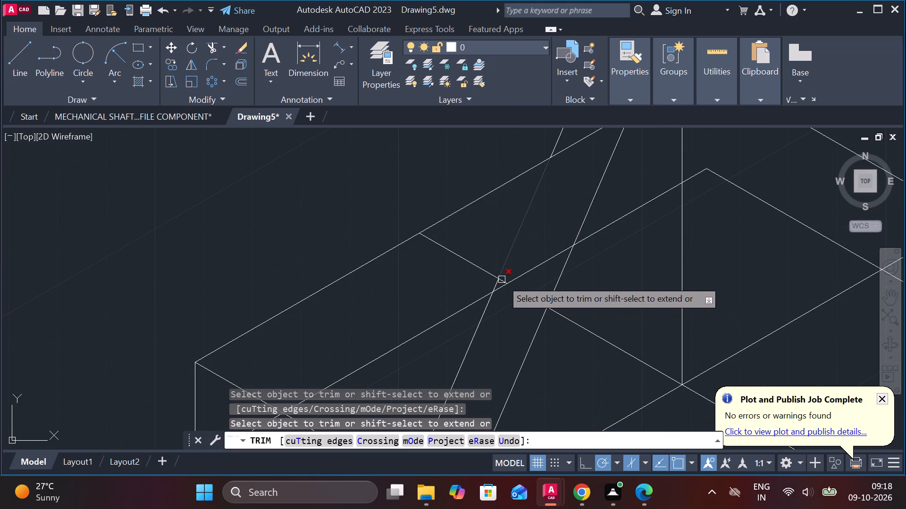
pyautogui.scroll(3, 509, 279)
pyautogui.click(481, 287)
pyautogui.scroll(-3, 481, 293)
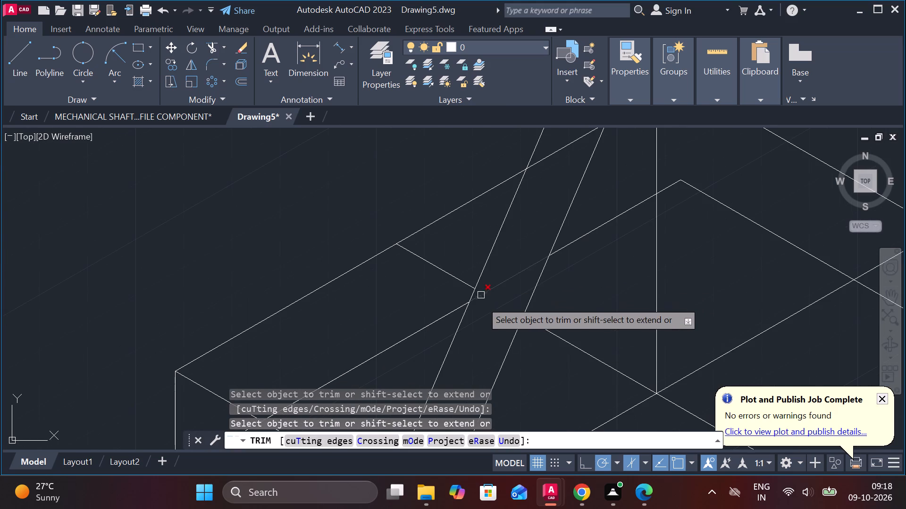
pyautogui.click(551, 328)
pyautogui.scroll(-3, 551, 328)
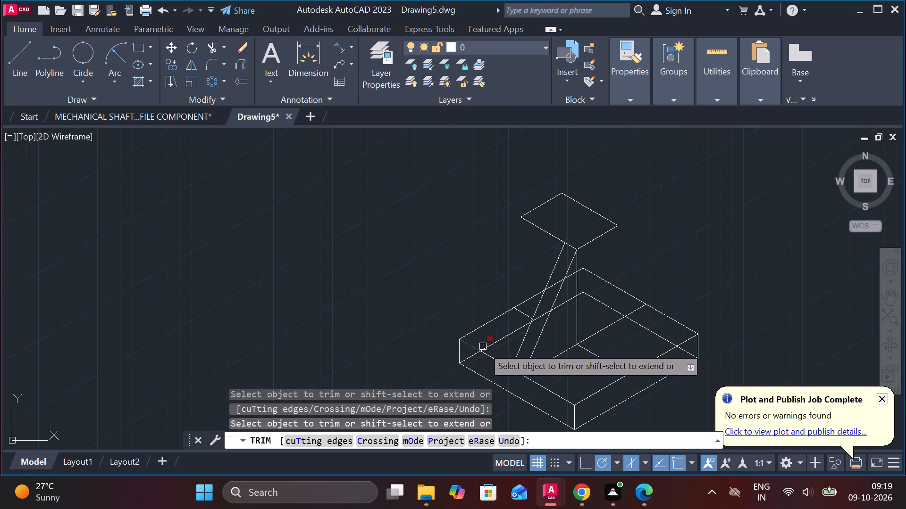
# Trim away the hidden bottom edges at the back of the base, as far as the remaining parallel line.
pyautogui.click(473, 361)
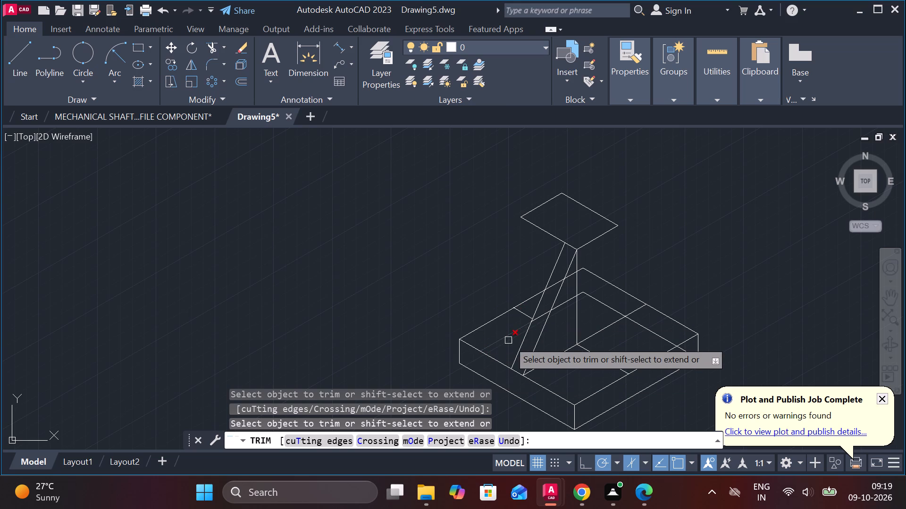
pyautogui.click(508, 340)
pyautogui.scroll(1, 532, 310)
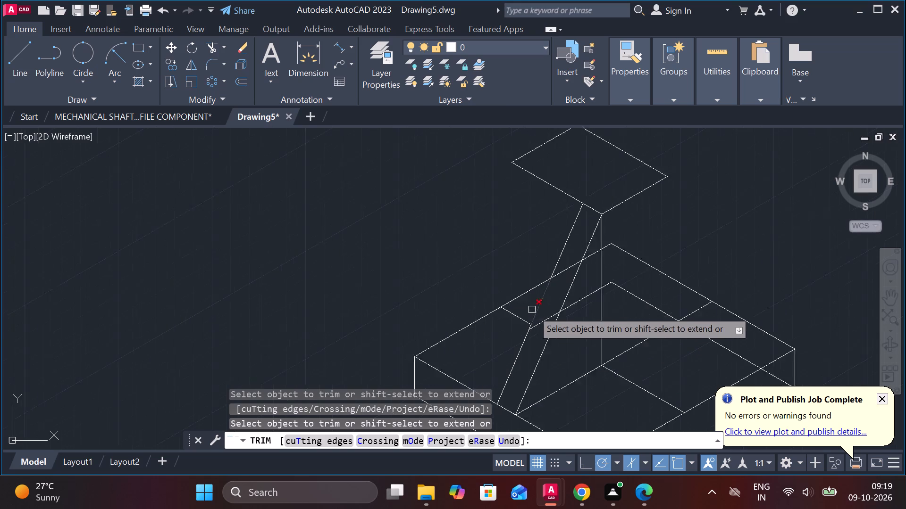
pyautogui.scroll(1, 532, 310)
pyautogui.click(552, 331)
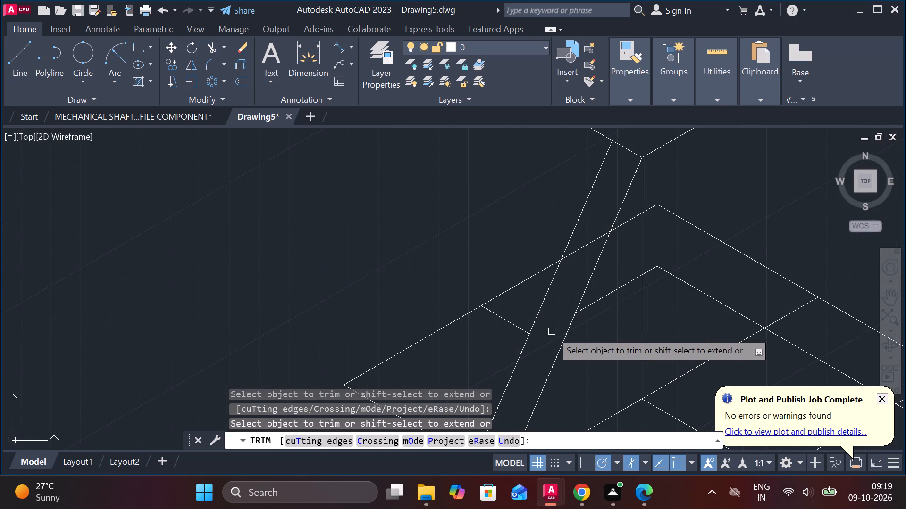
pyautogui.click(613, 293)
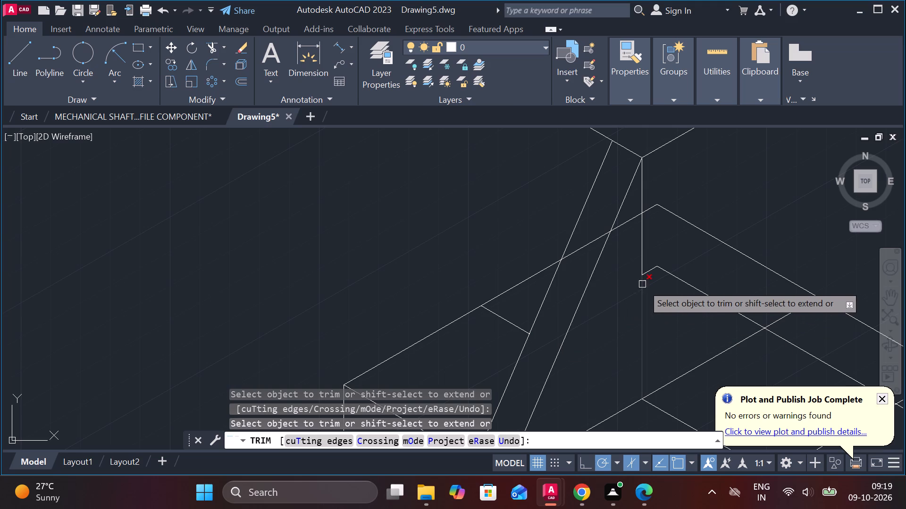
pyautogui.click(648, 273)
pyautogui.click(658, 271)
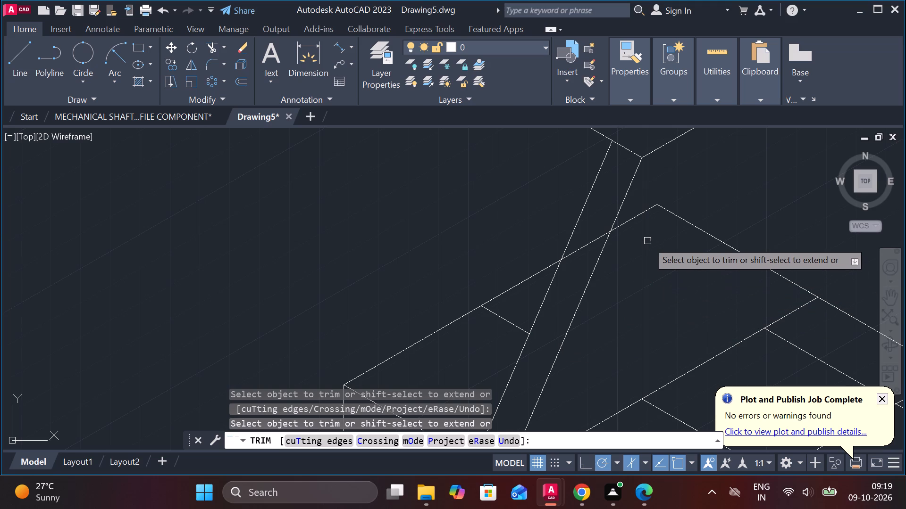
# Trim the leftover back edge, hidden bottom-edge stub and last parallel line from the rear of the base.
pyautogui.scroll(-2, 646, 240)
pyautogui.click(666, 234)
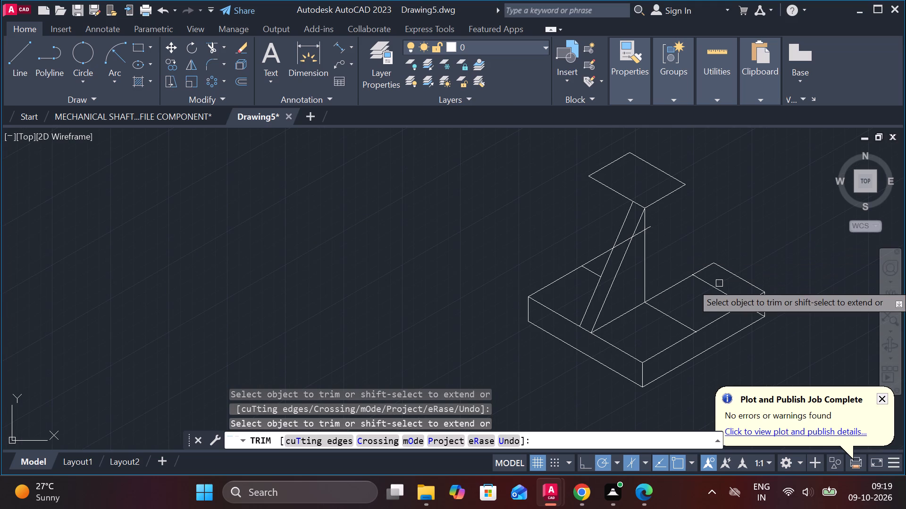
pyautogui.click(757, 312)
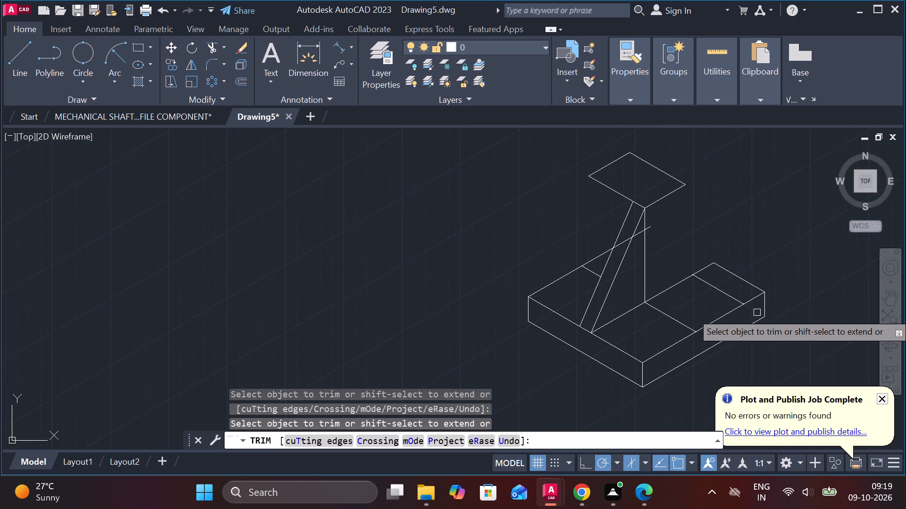
pyautogui.click(723, 293)
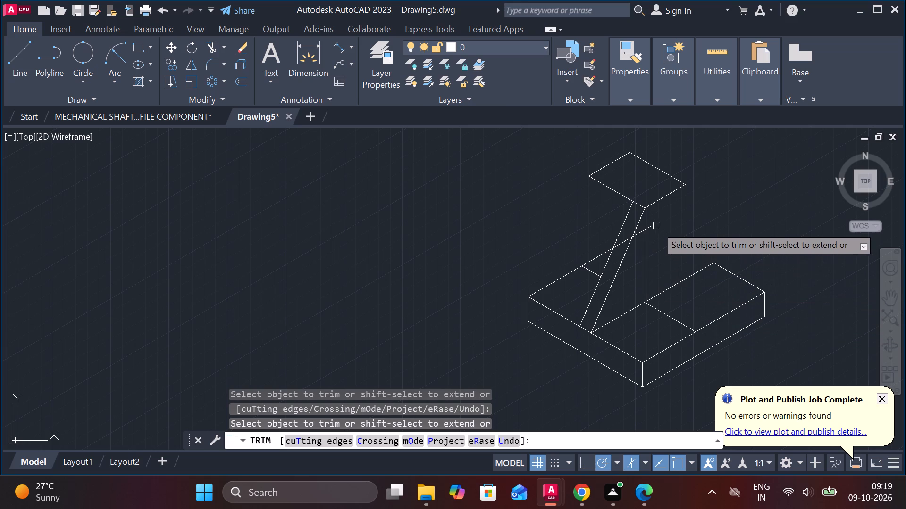
# Trim the base's long rear side edge where it runs behind the slanted rib and towards the upright.
pyautogui.scroll(2, 648, 223)
pyautogui.click(642, 235)
pyautogui.click(623, 249)
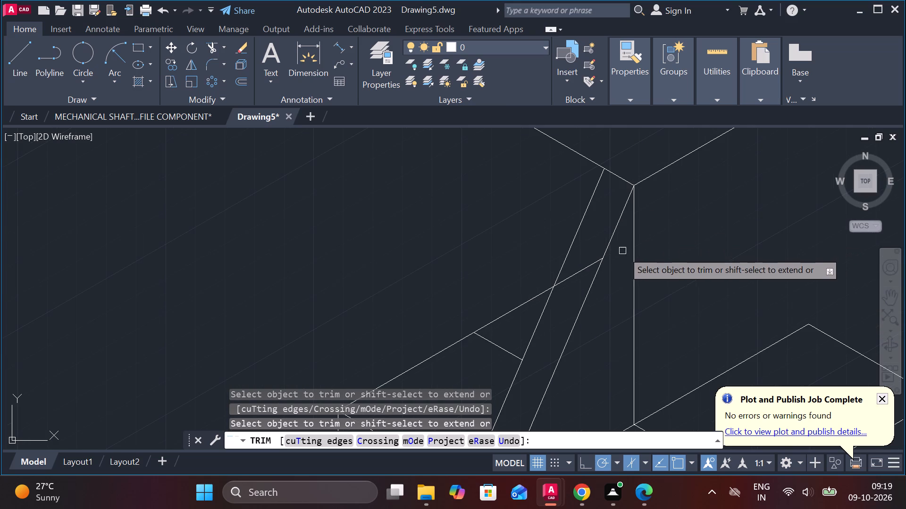
pyautogui.click(578, 275)
pyautogui.scroll(-2, 647, 262)
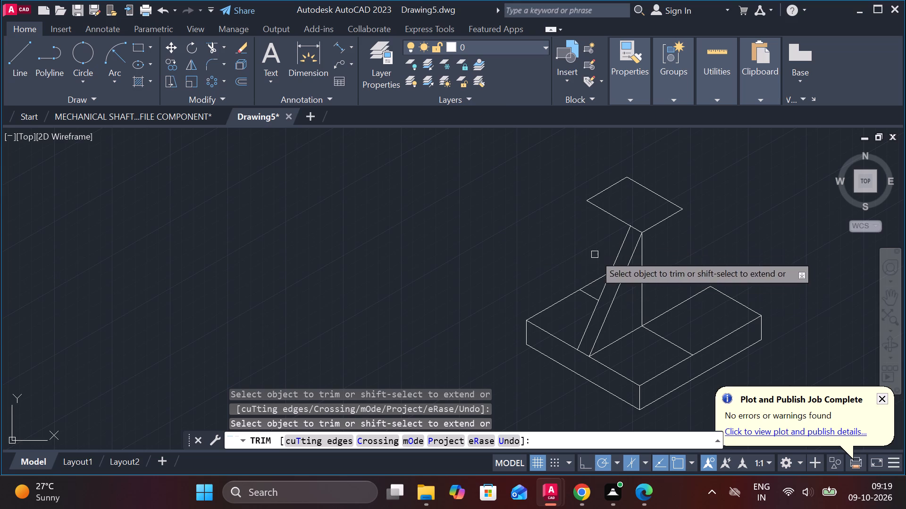
pyautogui.press('Escape')
# Draw a top-plane isocircle of radius 24 centred on the midpoint of the raised face's rear edge.
pyautogui.moveTo(496, 170); pyautogui.dragTo(470, 225, button='middle')
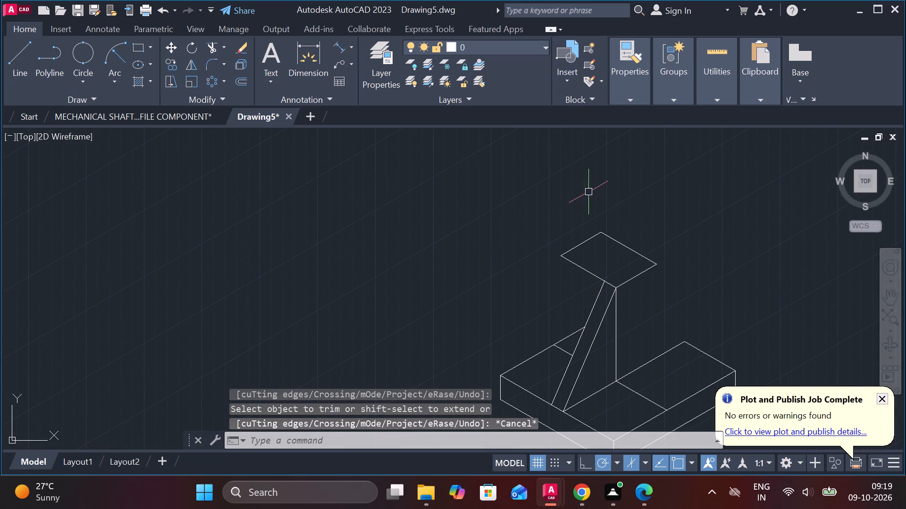
pyautogui.write('el')
pyautogui.press('Return')
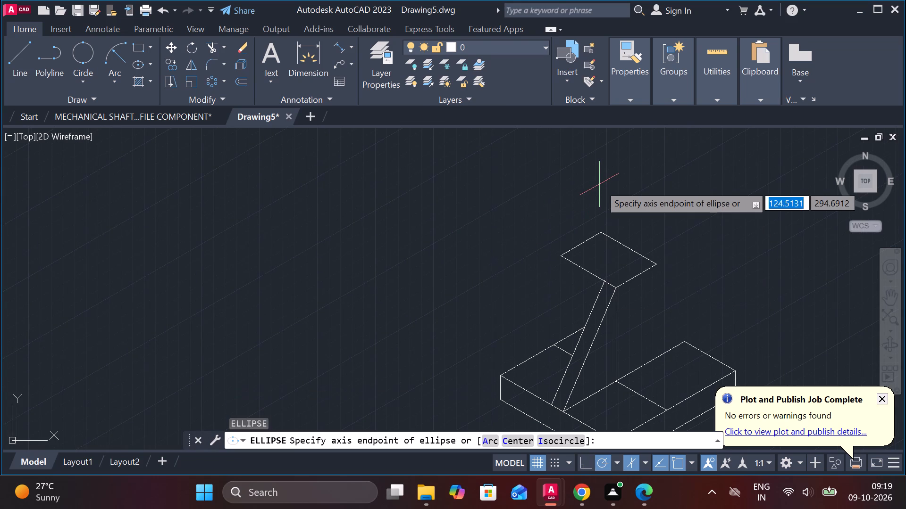
pyautogui.press('i')
pyautogui.press('Return')
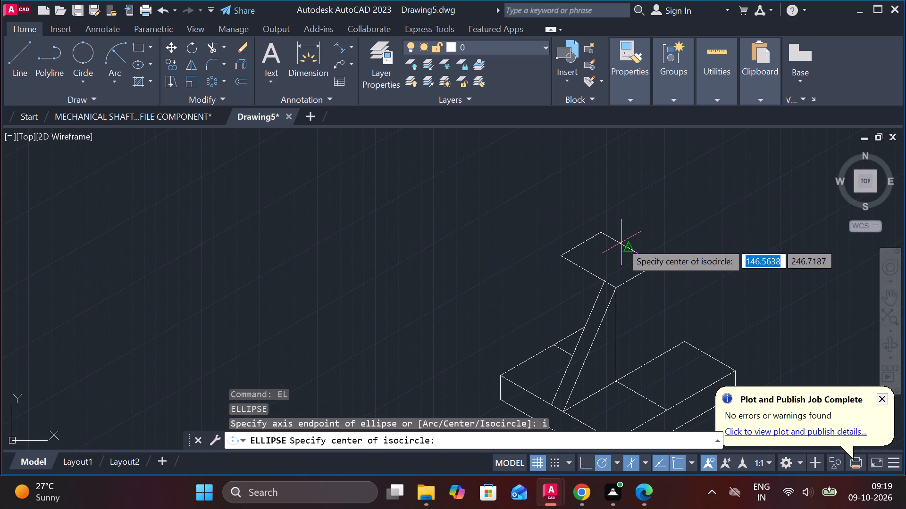
pyautogui.click(628, 244)
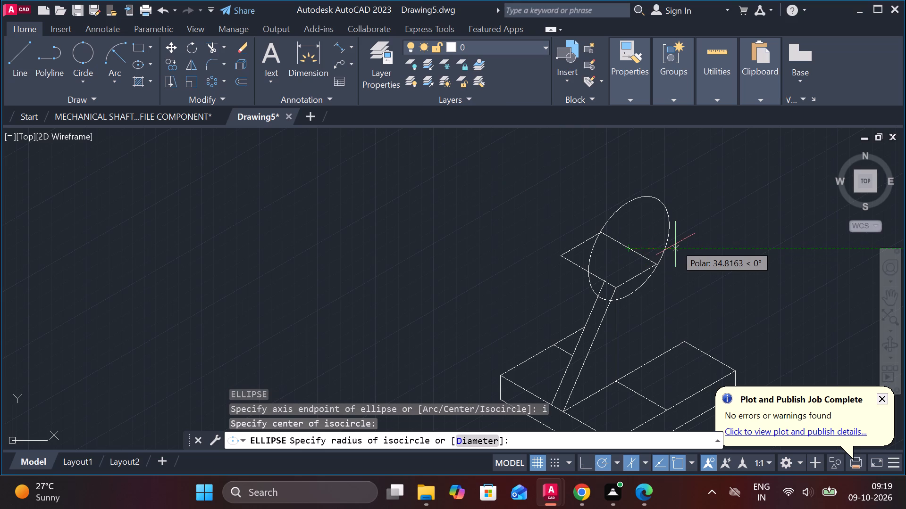
pyautogui.press('F5')
pyautogui.press('F5')
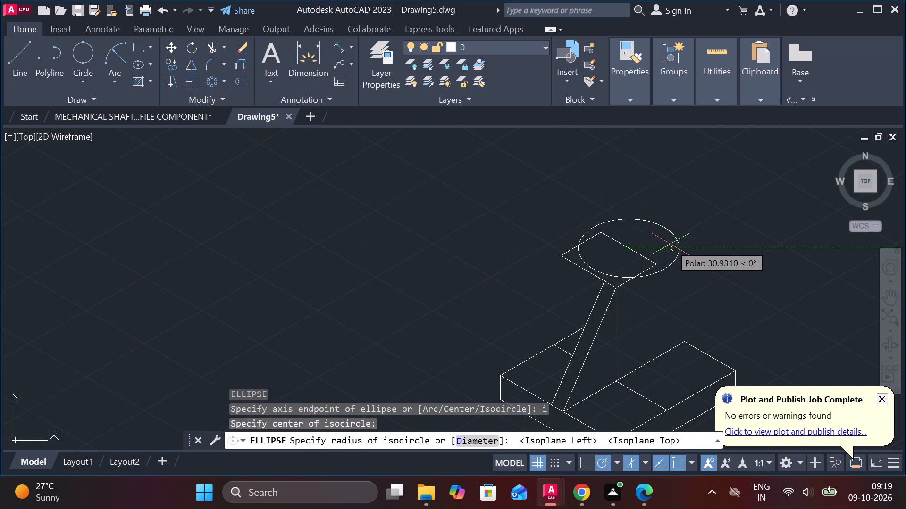
pyautogui.scroll(3, 664, 244)
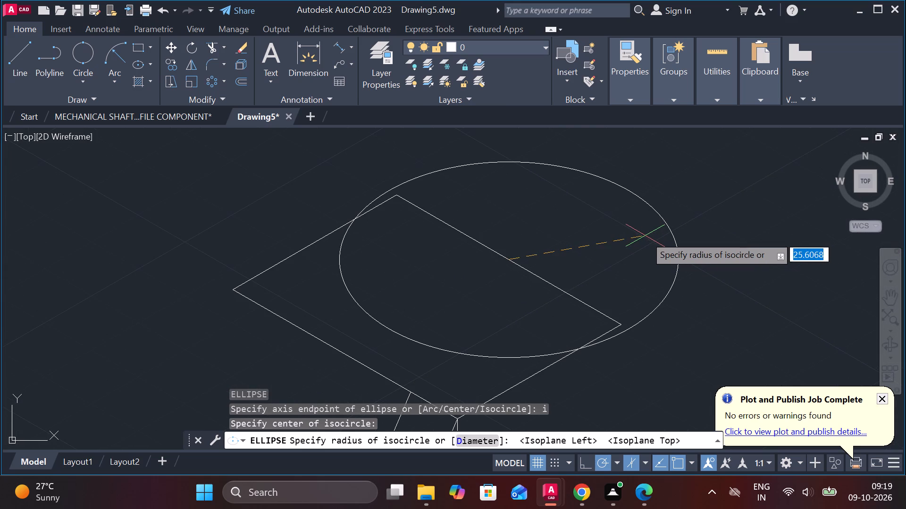
pyautogui.write('24')
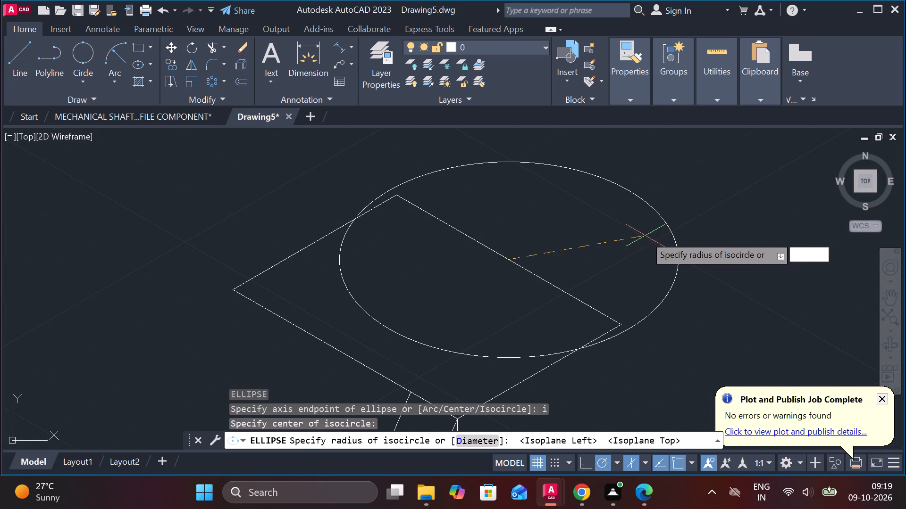
pyautogui.press('space')
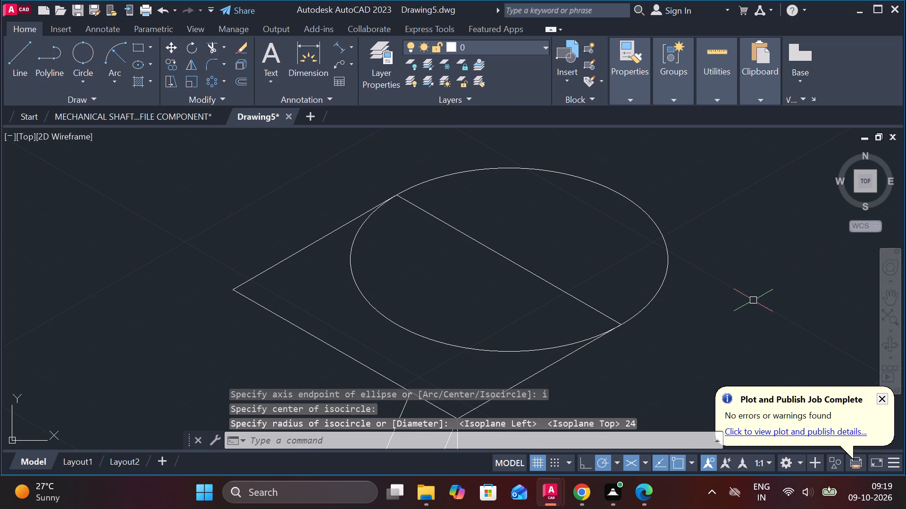
# Trim the isocircle's inner half so only the rounded end beyond the raised face's rear edge is kept.
pyautogui.write('tr')
pyautogui.press('space')
pyautogui.moveTo(411, 287); pyautogui.dragTo(408, 294)
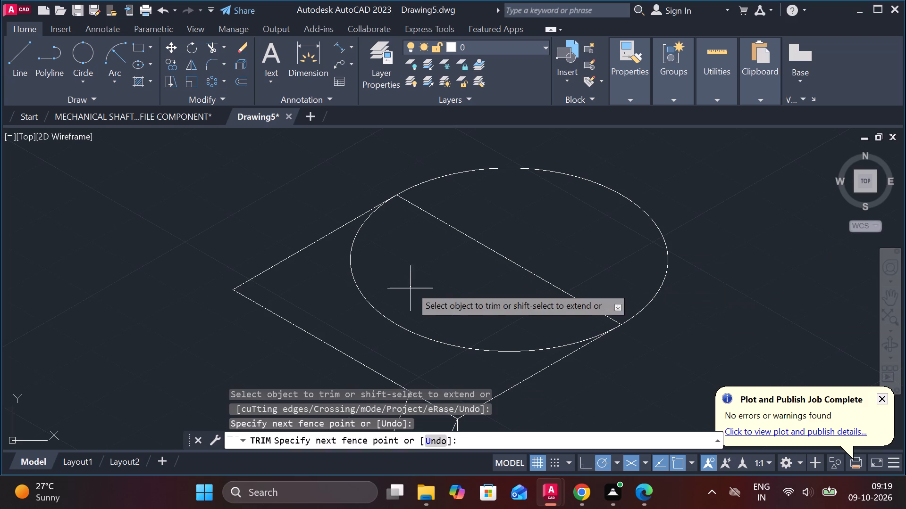
pyautogui.moveTo(408, 294); pyautogui.dragTo(384, 341)
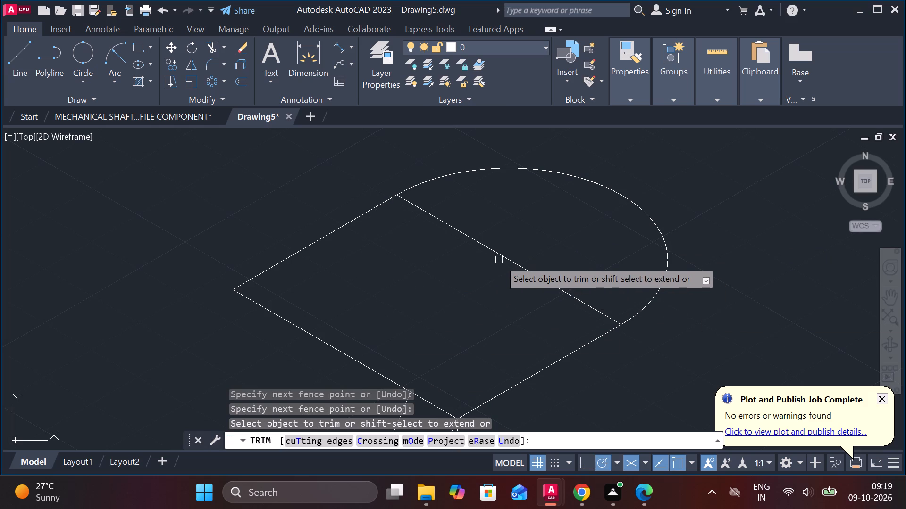
pyautogui.press('Escape')
# Draw a vertical line from the raised face's outer corner above the rib down past the short cross line on the base.
pyautogui.scroll(-1, 461, 291)
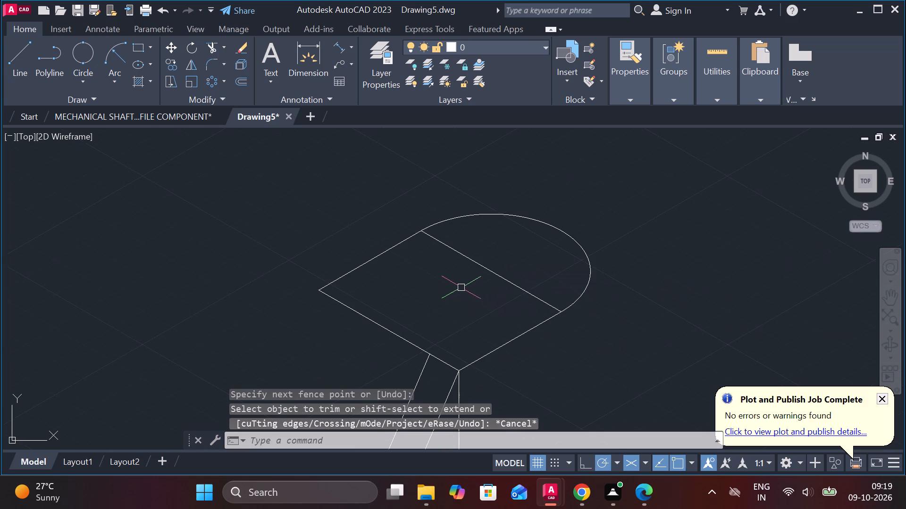
pyautogui.moveTo(453, 287); pyautogui.dragTo(435, 224, button='middle')
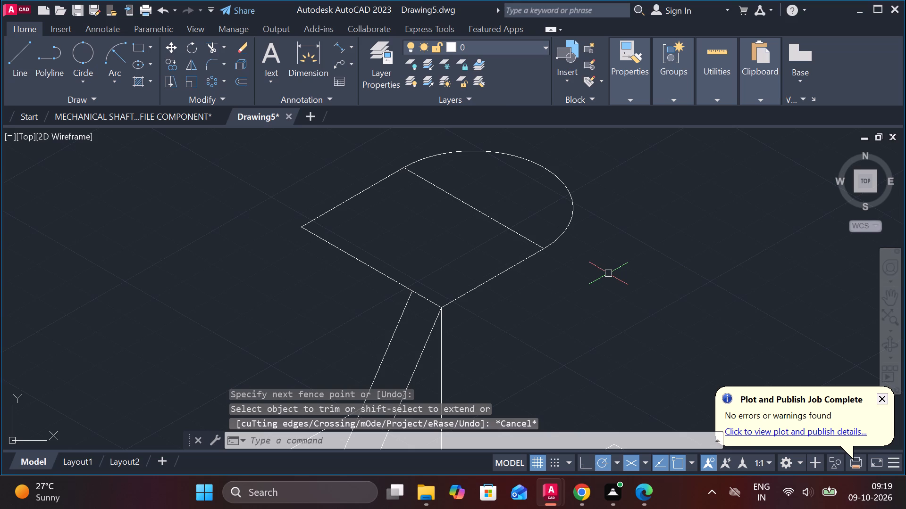
pyautogui.scroll(-2, 536, 321)
pyautogui.press('l')
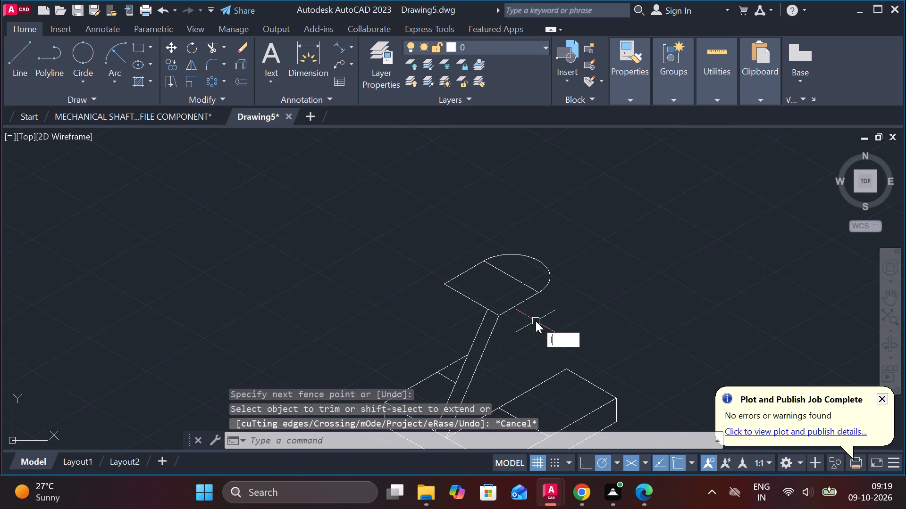
pyautogui.press('Return')
pyautogui.click(447, 285)
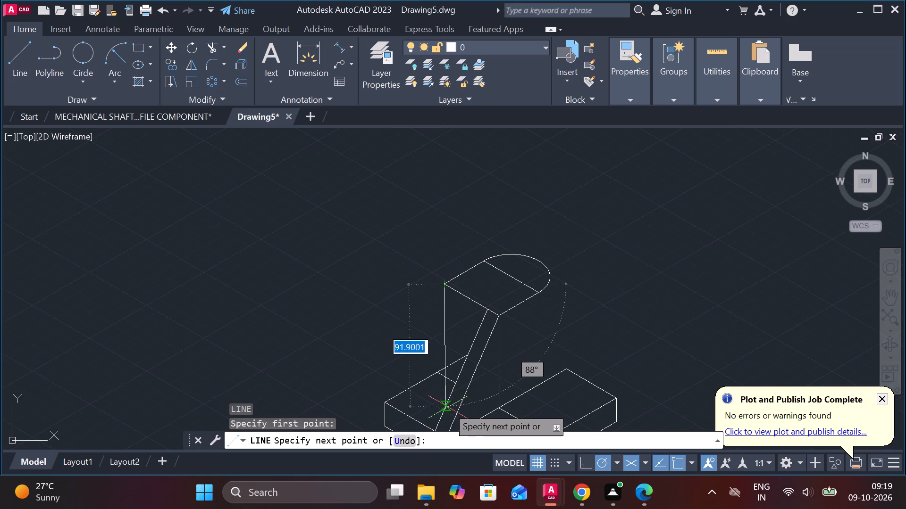
pyautogui.scroll(2, 442, 382)
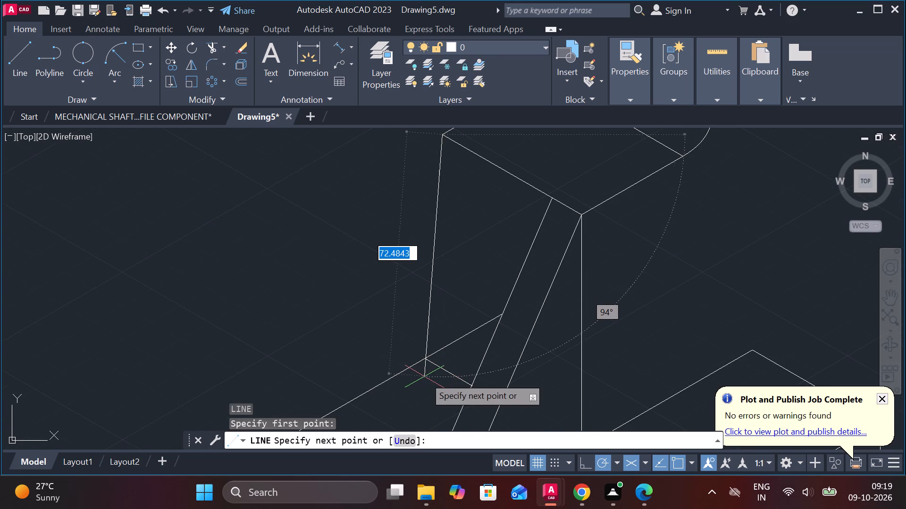
pyautogui.click(447, 386)
pyautogui.press('Escape')
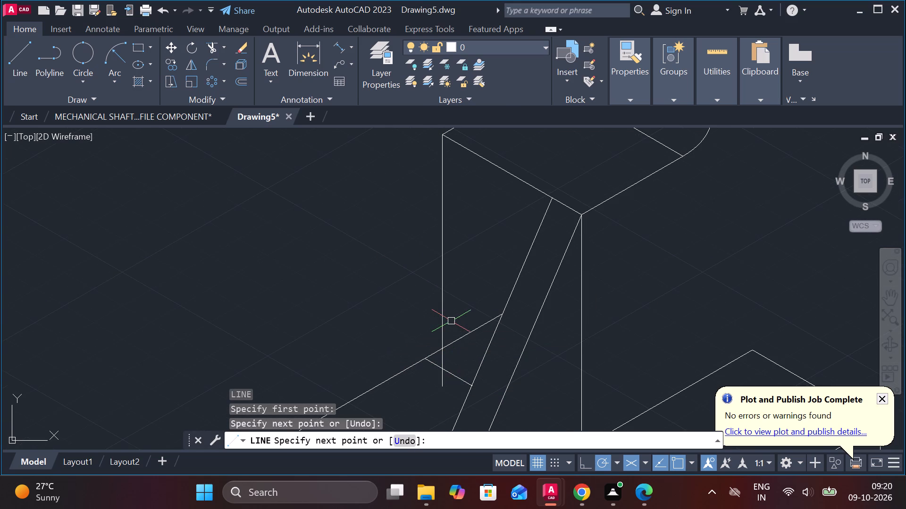
# Trim the new vertical line's lower end where it overshoots the base's short cross line.
pyautogui.write('tr')
pyautogui.press('space')
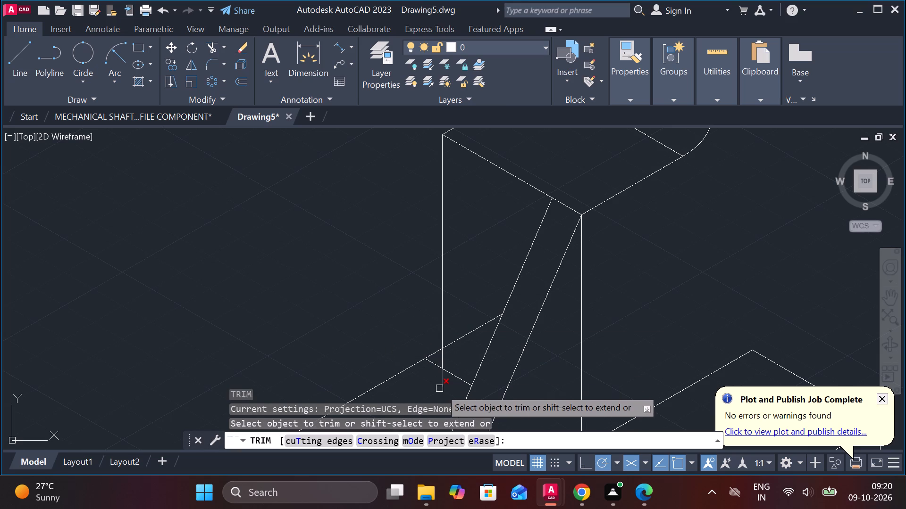
pyautogui.click(440, 386)
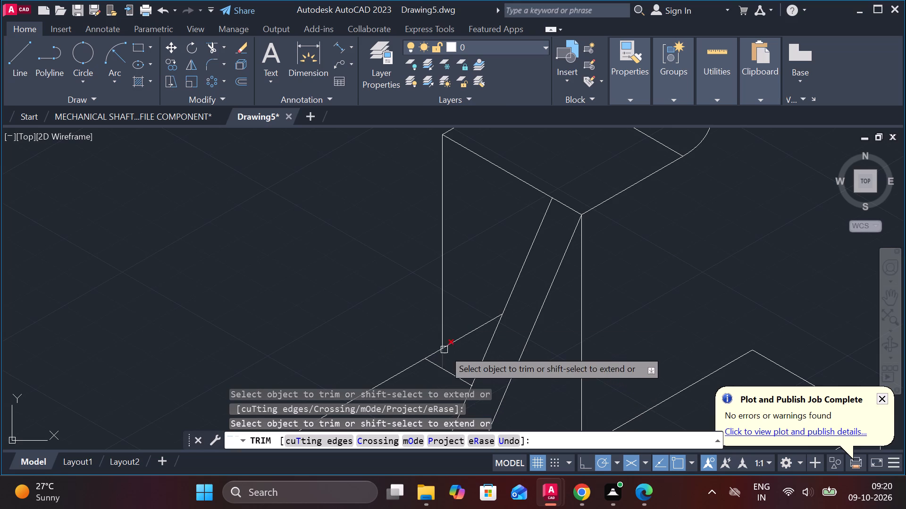
pyautogui.scroll(-1, 467, 348)
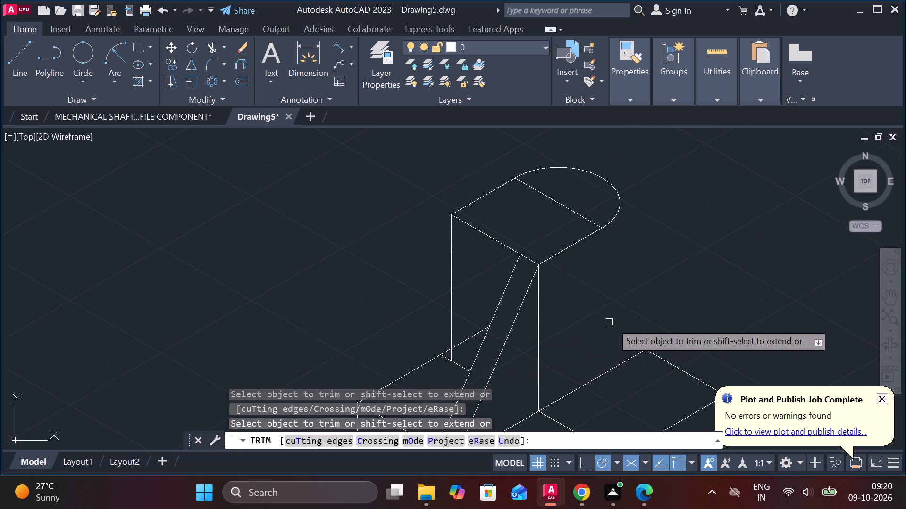
pyautogui.scroll(-1, 624, 331)
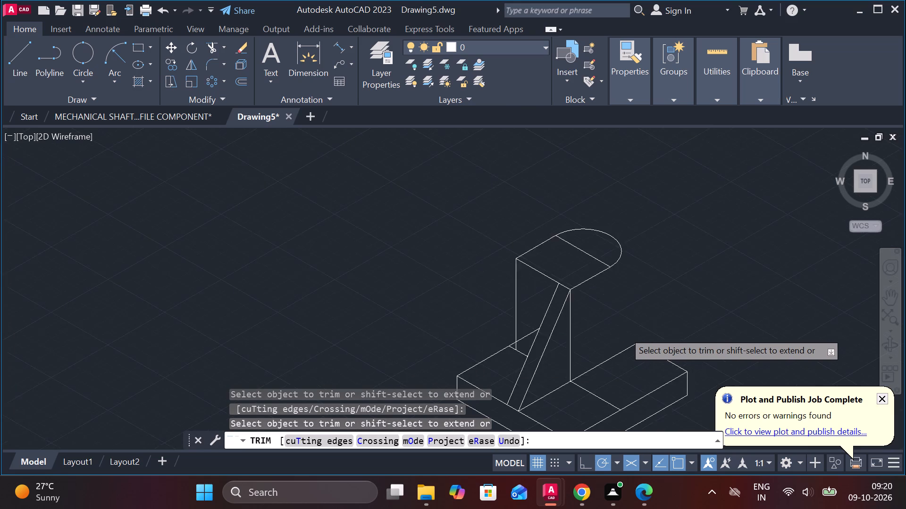
pyautogui.scroll(-1, 624, 331)
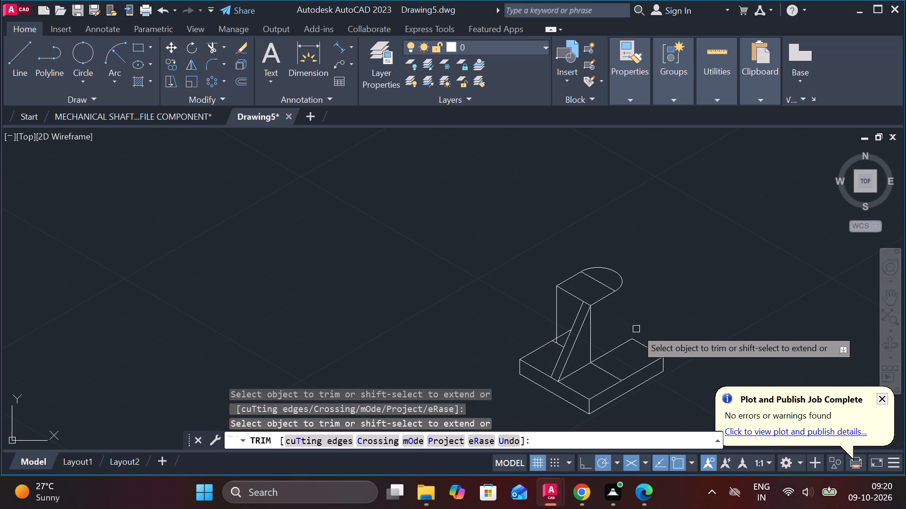
pyautogui.moveTo(706, 313); pyautogui.dragTo(589, 259, button='middle')
pyautogui.scroll(2, 606, 302)
pyautogui.scroll(-1, 578, 296)
pyautogui.moveTo(574, 279); pyautogui.dragTo(579, 279, button='middle')
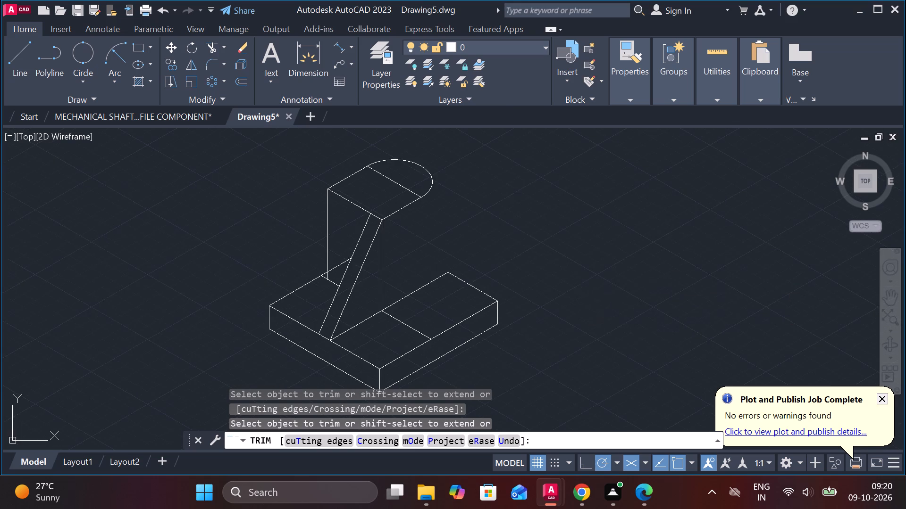
pyautogui.moveTo(579, 279); pyautogui.dragTo(639, 304, button='middle')
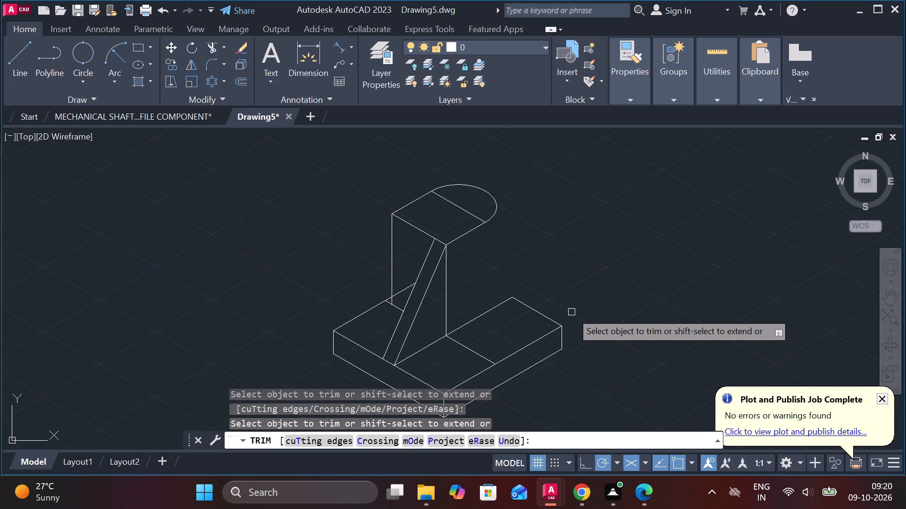
pyautogui.press('Escape')
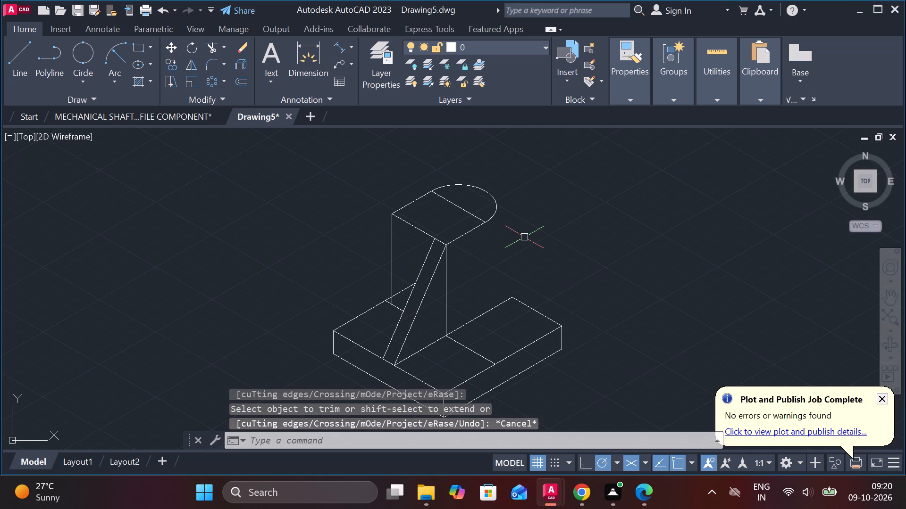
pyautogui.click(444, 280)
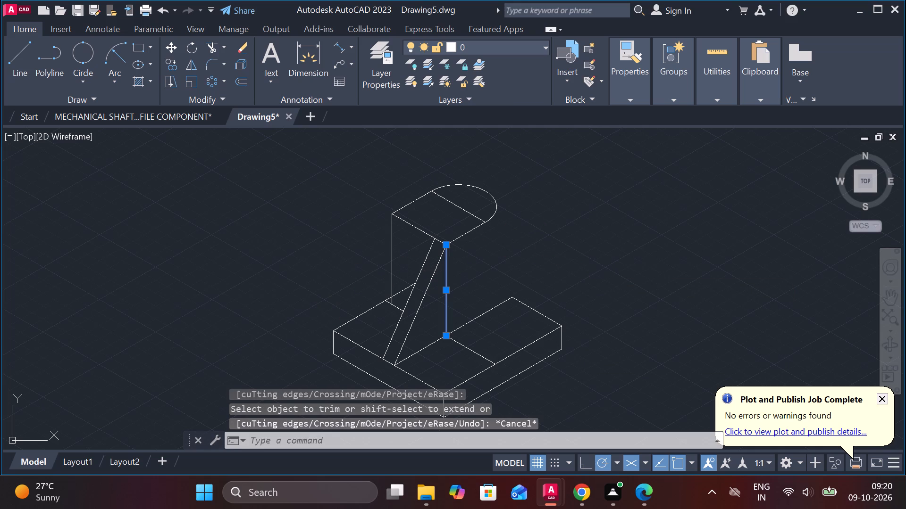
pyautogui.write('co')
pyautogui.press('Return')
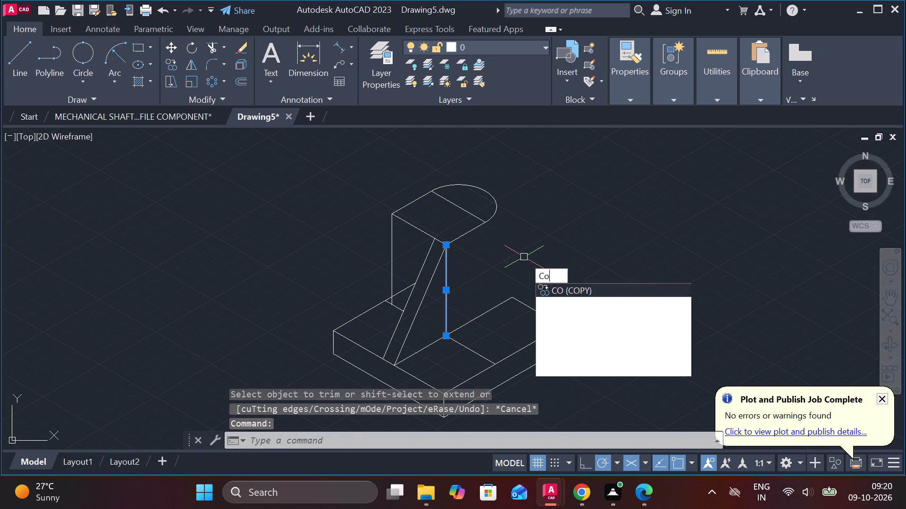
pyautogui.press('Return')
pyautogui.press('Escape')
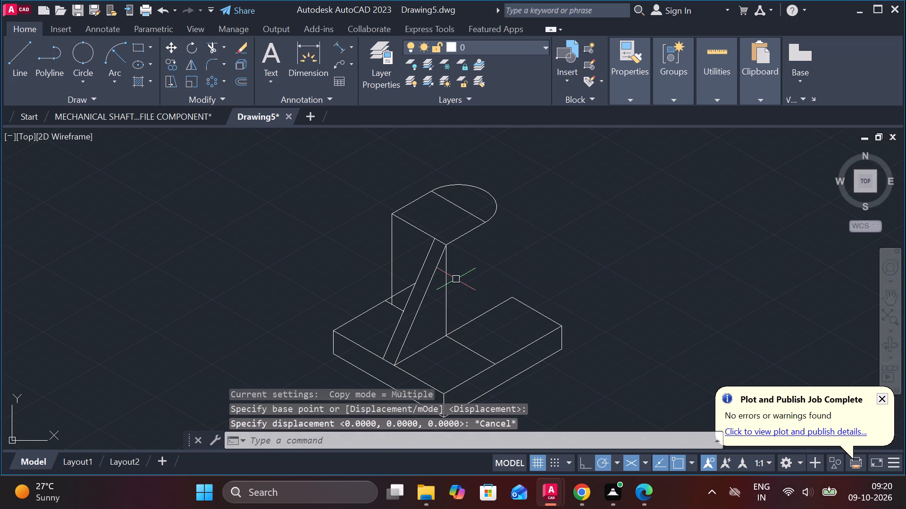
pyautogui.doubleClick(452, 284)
# Copy the upright's front vertical edge 15 along the raised face's side edge, towards its rounded end.
pyautogui.click(445, 296)
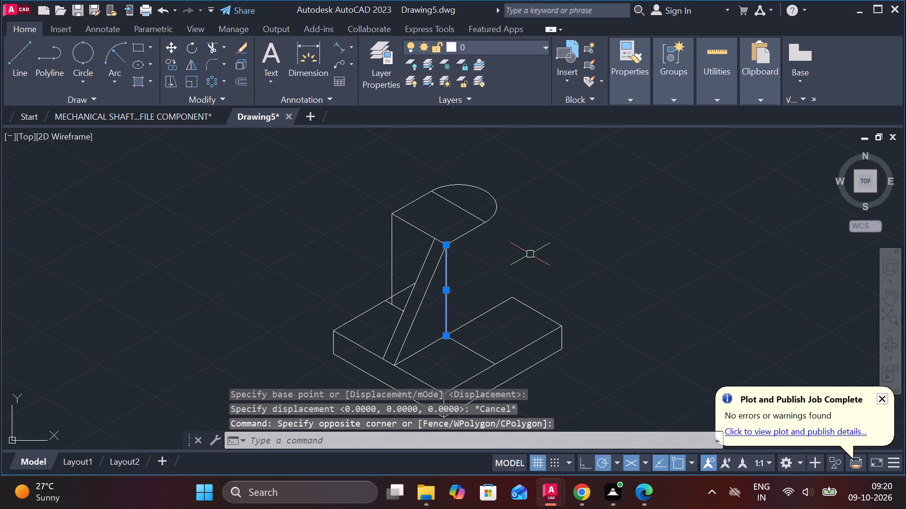
pyautogui.write('co')
pyautogui.press('Return')
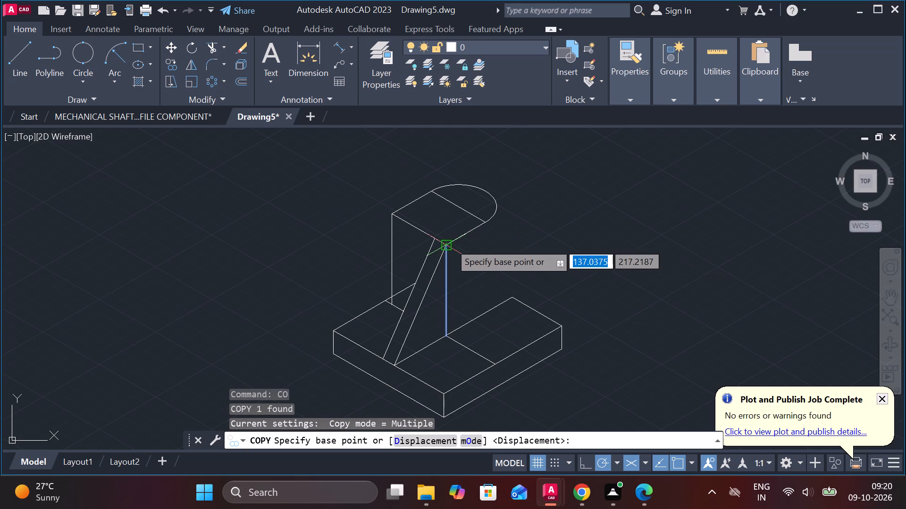
pyautogui.click(450, 243)
pyautogui.write('15')
pyautogui.press('space')
pyautogui.press('Escape')
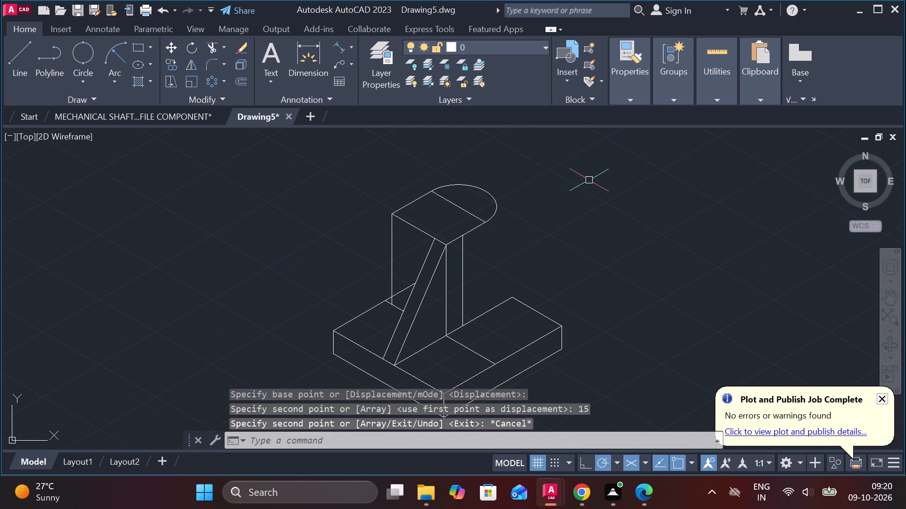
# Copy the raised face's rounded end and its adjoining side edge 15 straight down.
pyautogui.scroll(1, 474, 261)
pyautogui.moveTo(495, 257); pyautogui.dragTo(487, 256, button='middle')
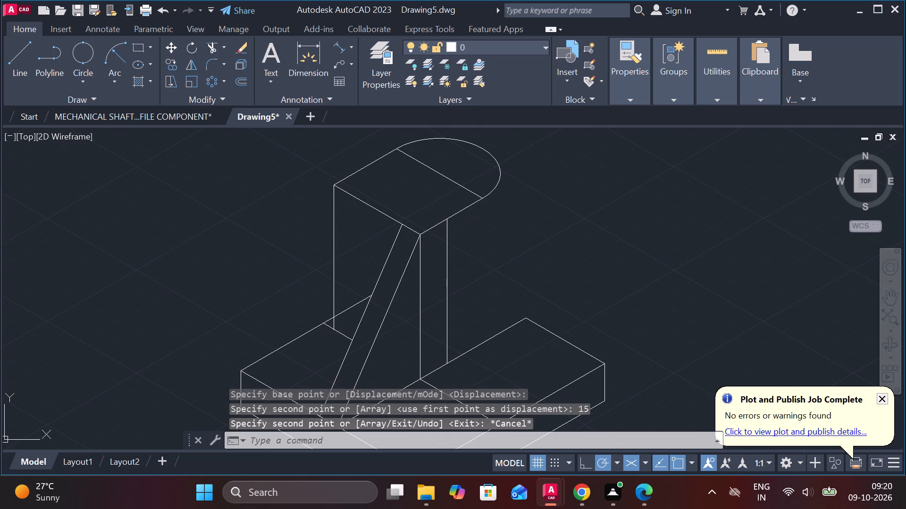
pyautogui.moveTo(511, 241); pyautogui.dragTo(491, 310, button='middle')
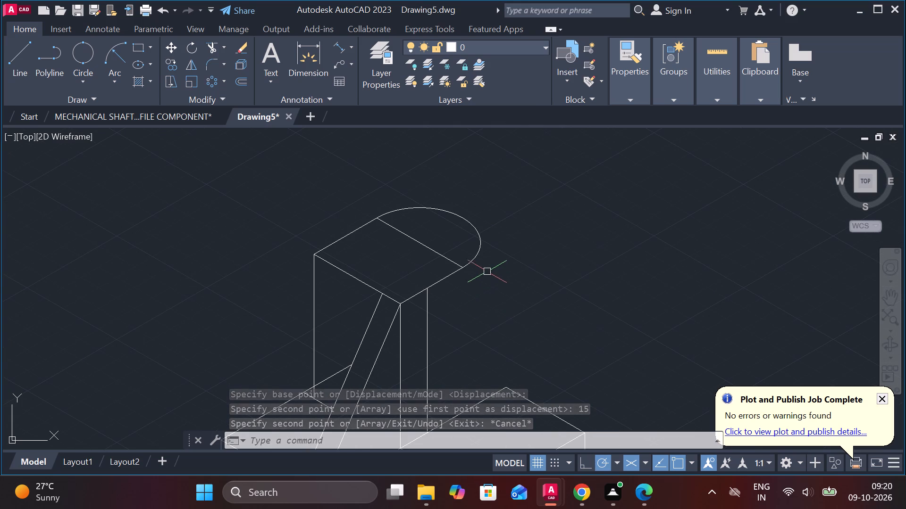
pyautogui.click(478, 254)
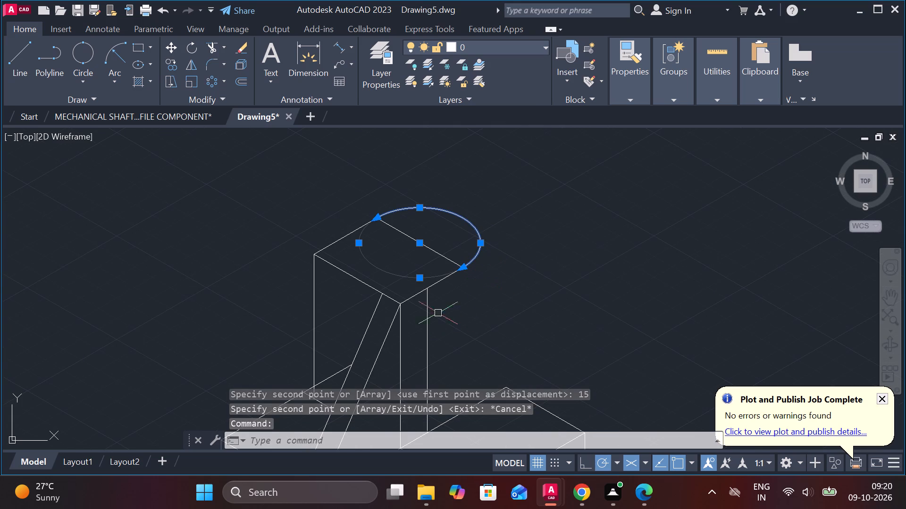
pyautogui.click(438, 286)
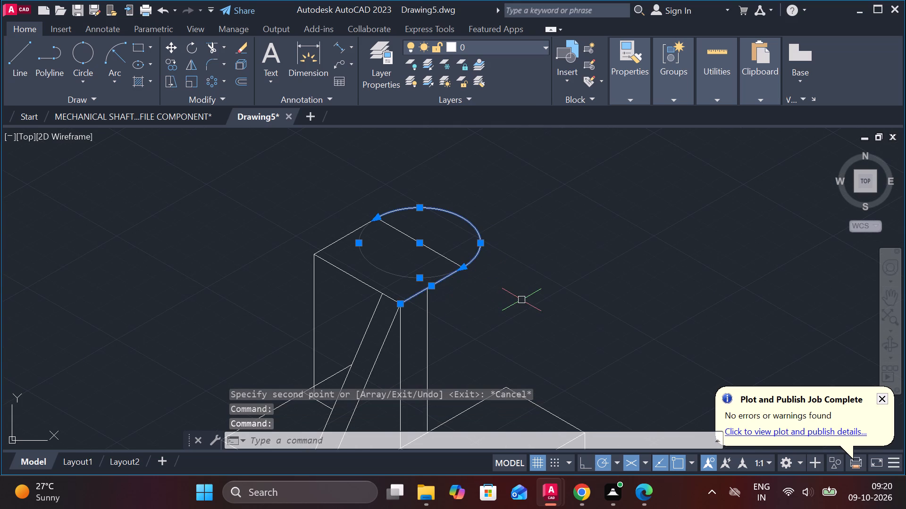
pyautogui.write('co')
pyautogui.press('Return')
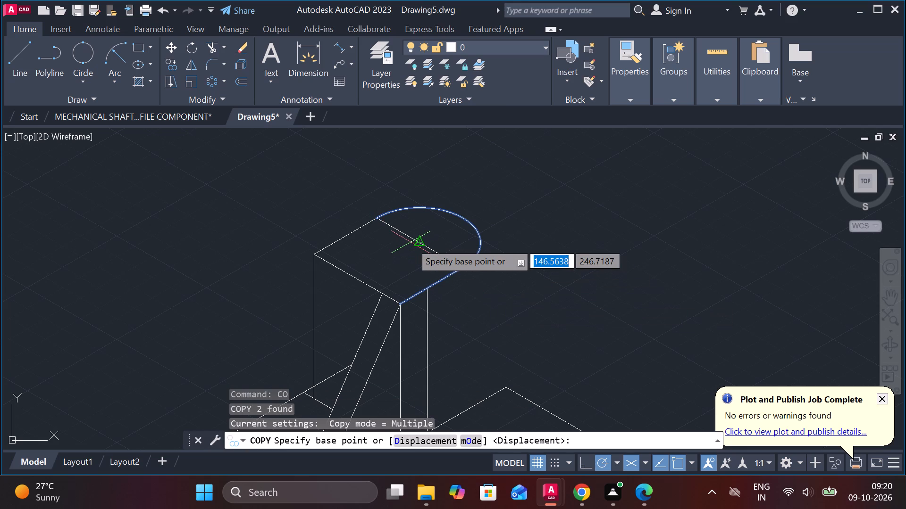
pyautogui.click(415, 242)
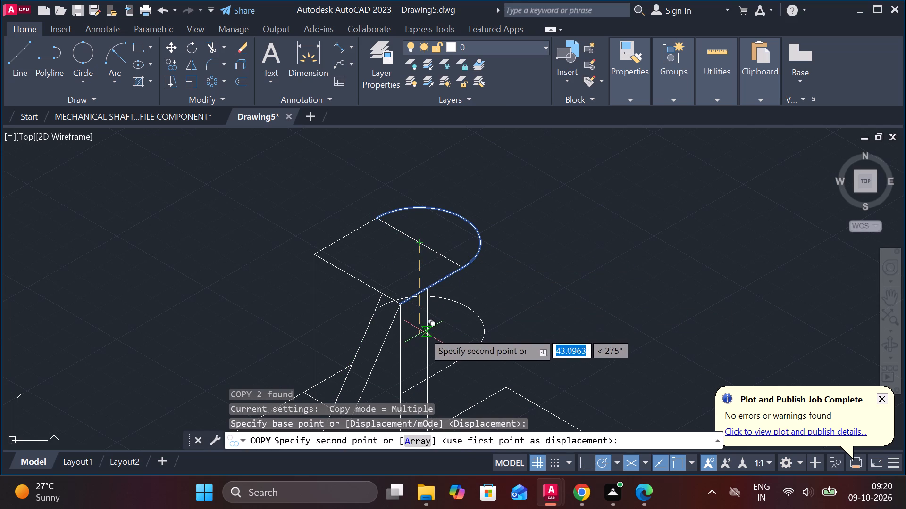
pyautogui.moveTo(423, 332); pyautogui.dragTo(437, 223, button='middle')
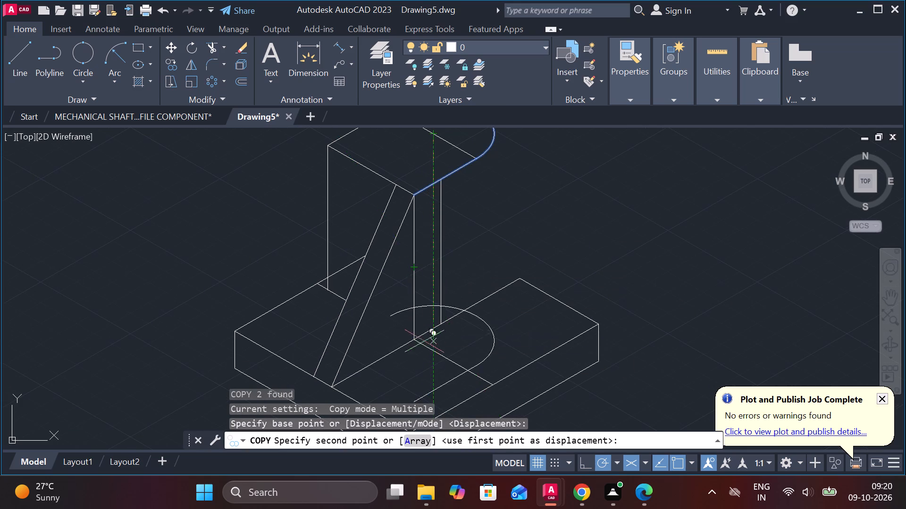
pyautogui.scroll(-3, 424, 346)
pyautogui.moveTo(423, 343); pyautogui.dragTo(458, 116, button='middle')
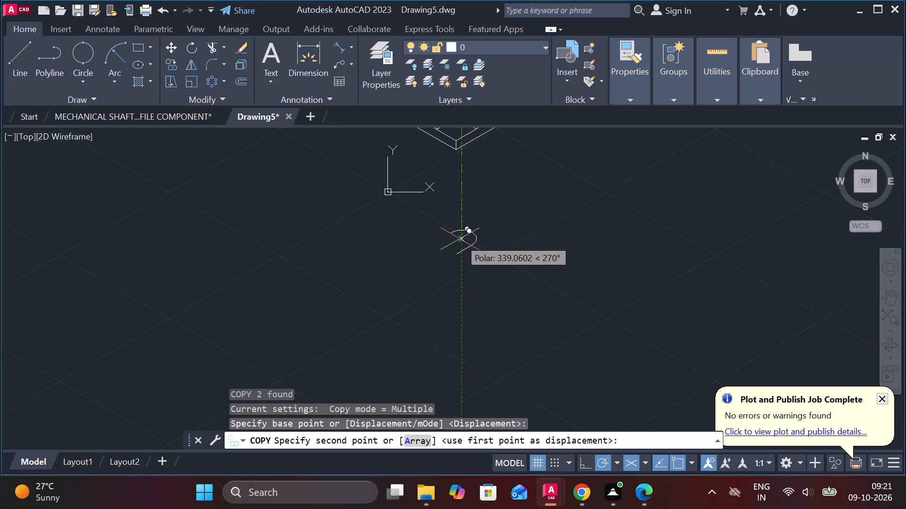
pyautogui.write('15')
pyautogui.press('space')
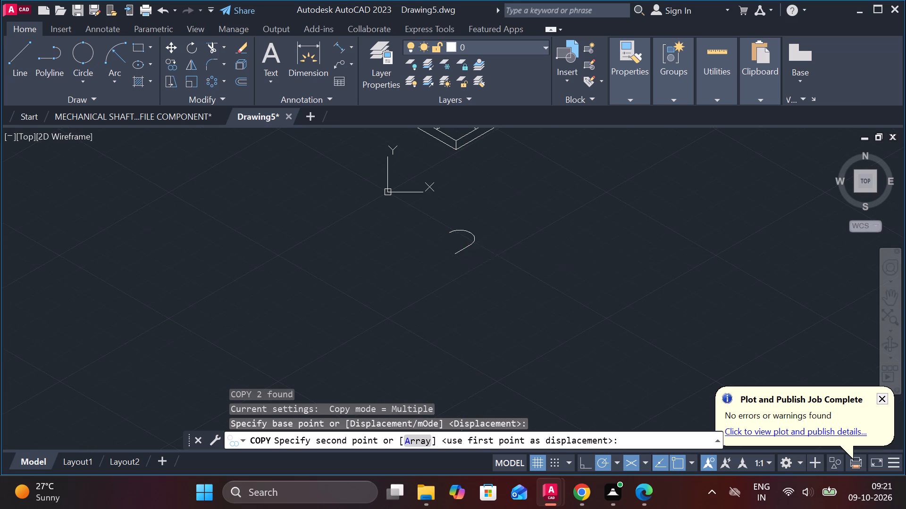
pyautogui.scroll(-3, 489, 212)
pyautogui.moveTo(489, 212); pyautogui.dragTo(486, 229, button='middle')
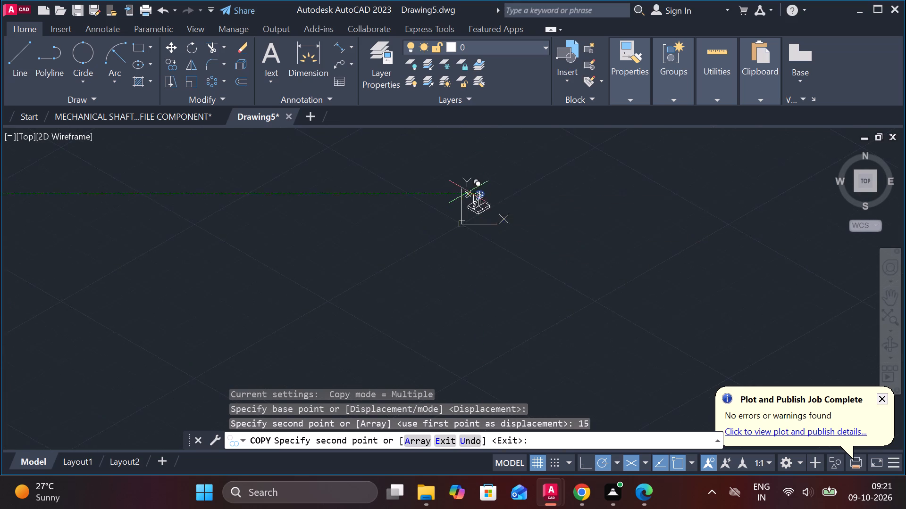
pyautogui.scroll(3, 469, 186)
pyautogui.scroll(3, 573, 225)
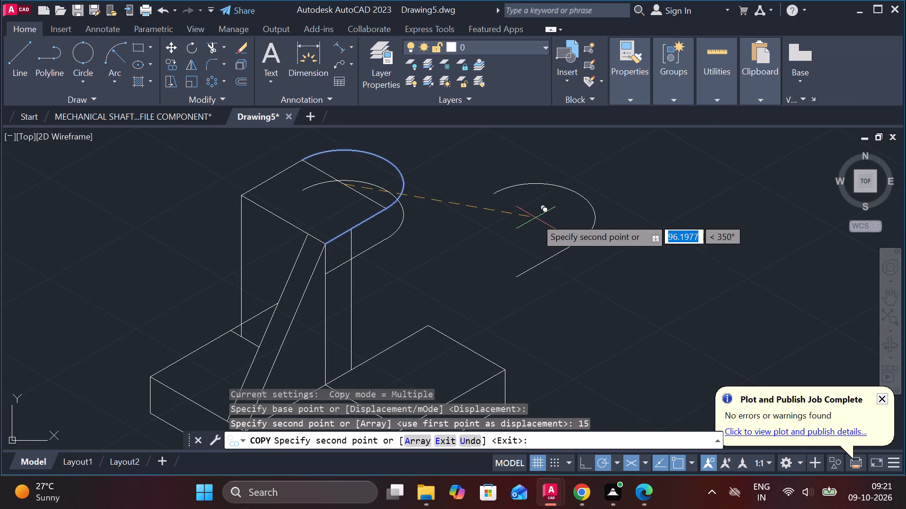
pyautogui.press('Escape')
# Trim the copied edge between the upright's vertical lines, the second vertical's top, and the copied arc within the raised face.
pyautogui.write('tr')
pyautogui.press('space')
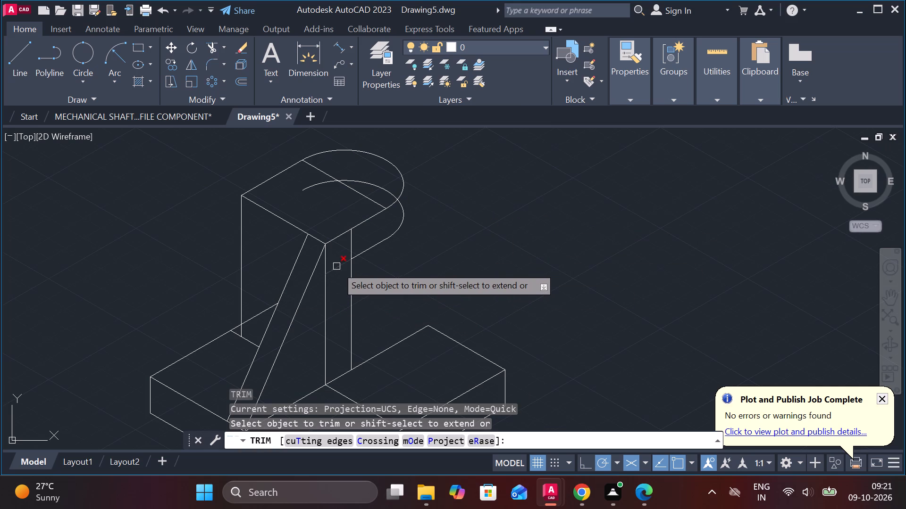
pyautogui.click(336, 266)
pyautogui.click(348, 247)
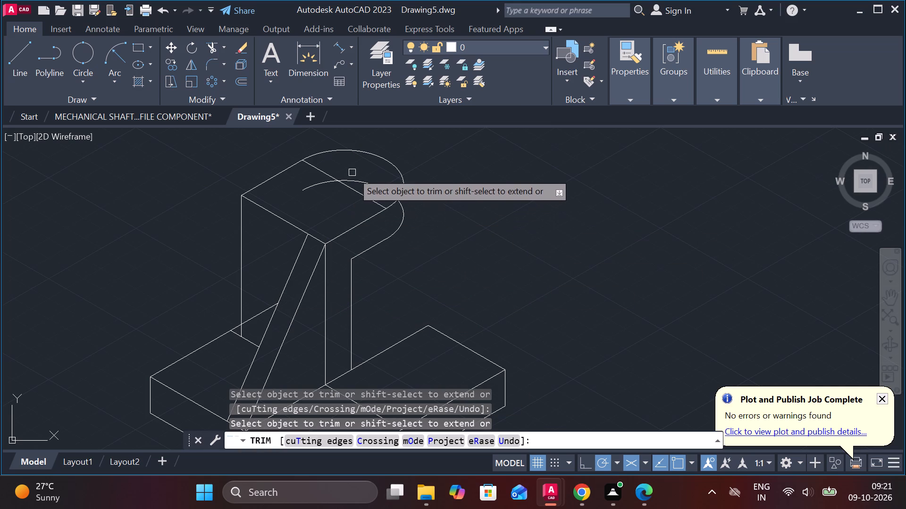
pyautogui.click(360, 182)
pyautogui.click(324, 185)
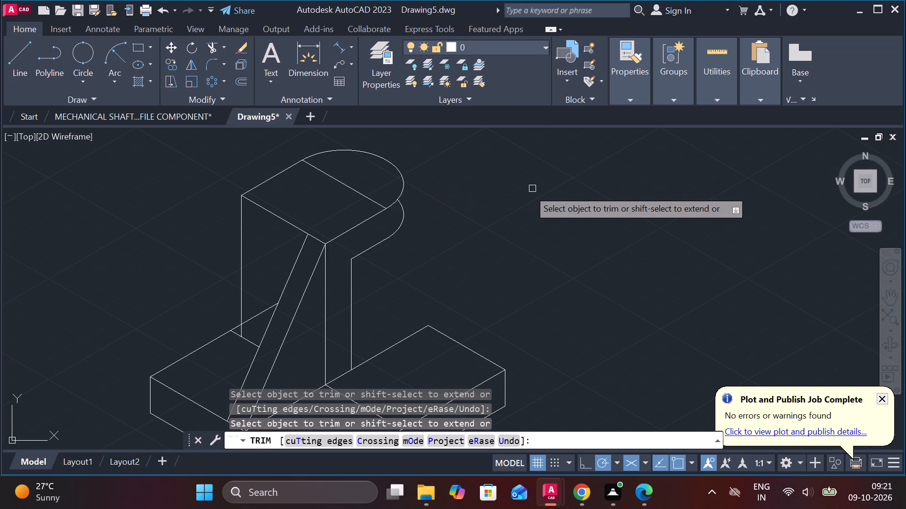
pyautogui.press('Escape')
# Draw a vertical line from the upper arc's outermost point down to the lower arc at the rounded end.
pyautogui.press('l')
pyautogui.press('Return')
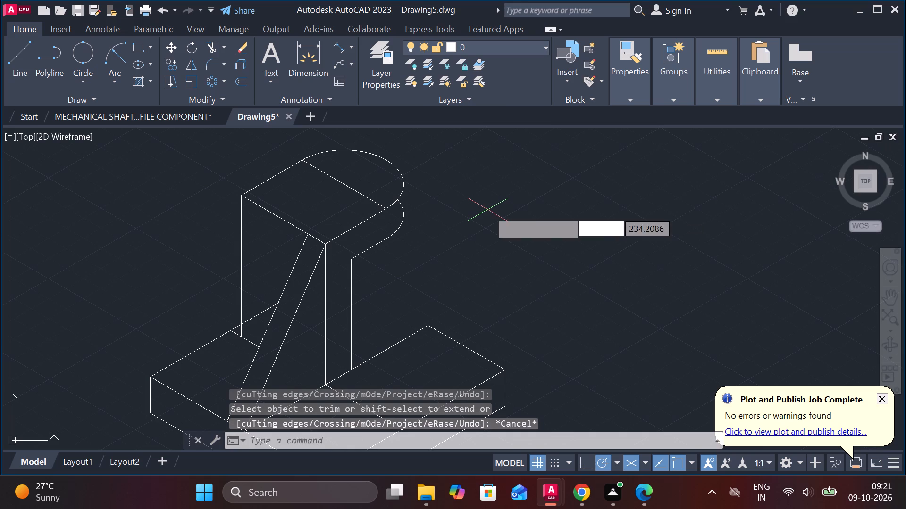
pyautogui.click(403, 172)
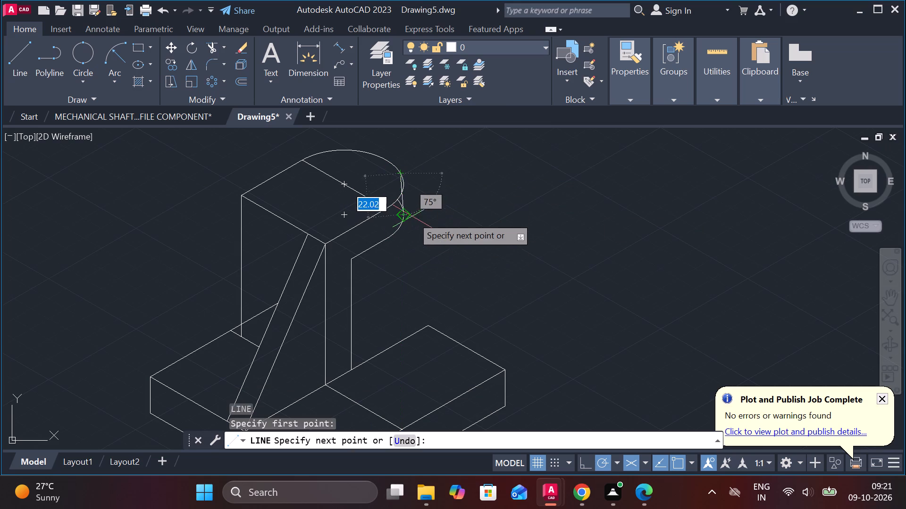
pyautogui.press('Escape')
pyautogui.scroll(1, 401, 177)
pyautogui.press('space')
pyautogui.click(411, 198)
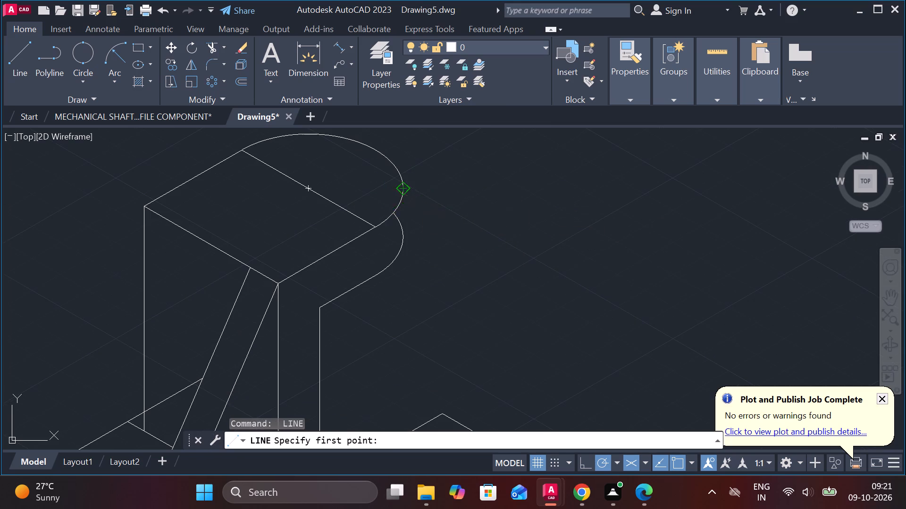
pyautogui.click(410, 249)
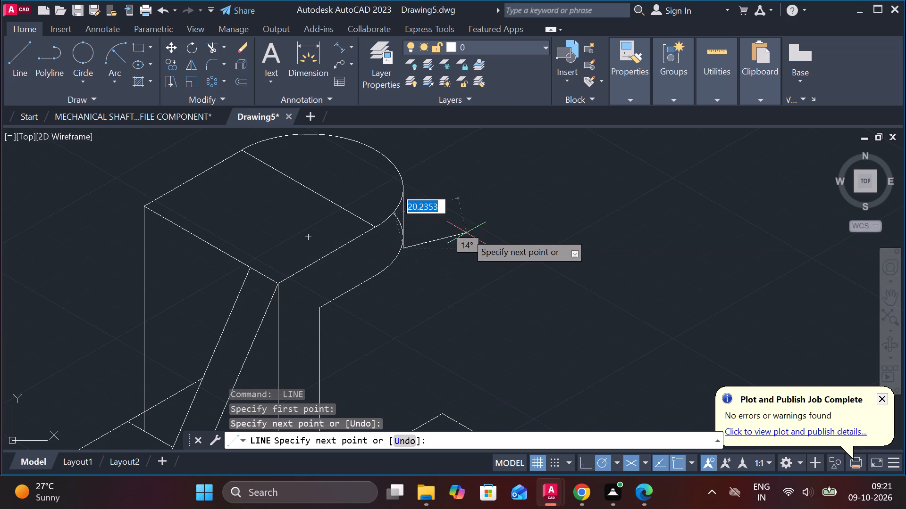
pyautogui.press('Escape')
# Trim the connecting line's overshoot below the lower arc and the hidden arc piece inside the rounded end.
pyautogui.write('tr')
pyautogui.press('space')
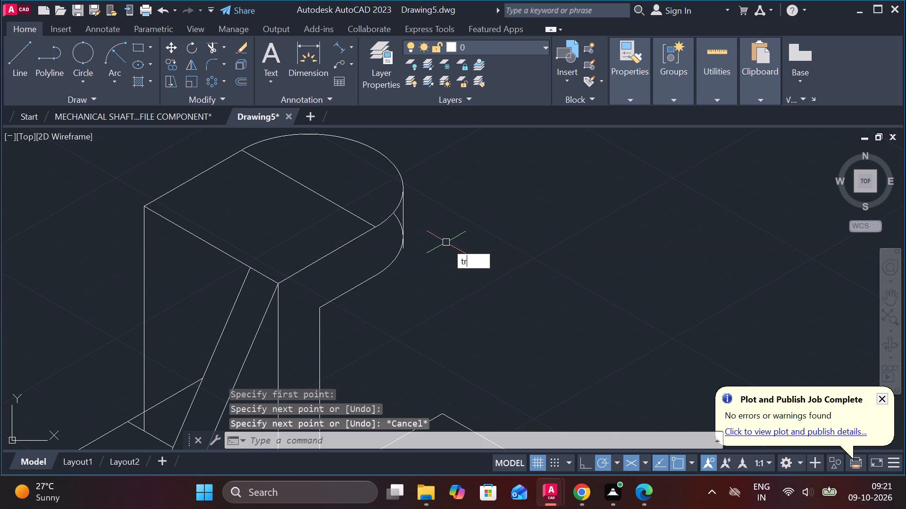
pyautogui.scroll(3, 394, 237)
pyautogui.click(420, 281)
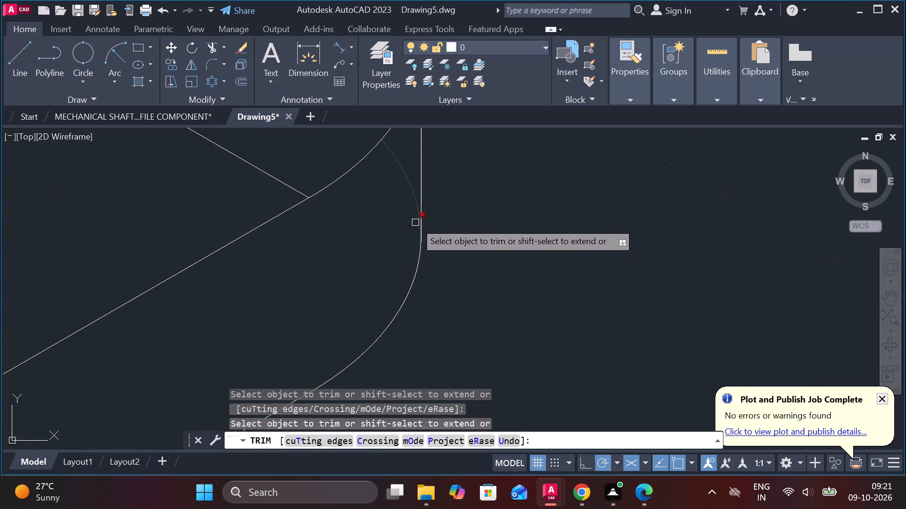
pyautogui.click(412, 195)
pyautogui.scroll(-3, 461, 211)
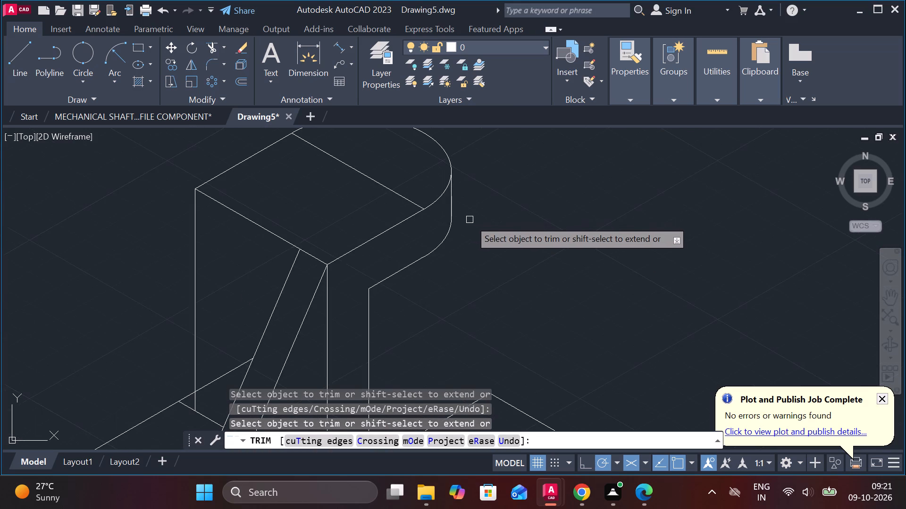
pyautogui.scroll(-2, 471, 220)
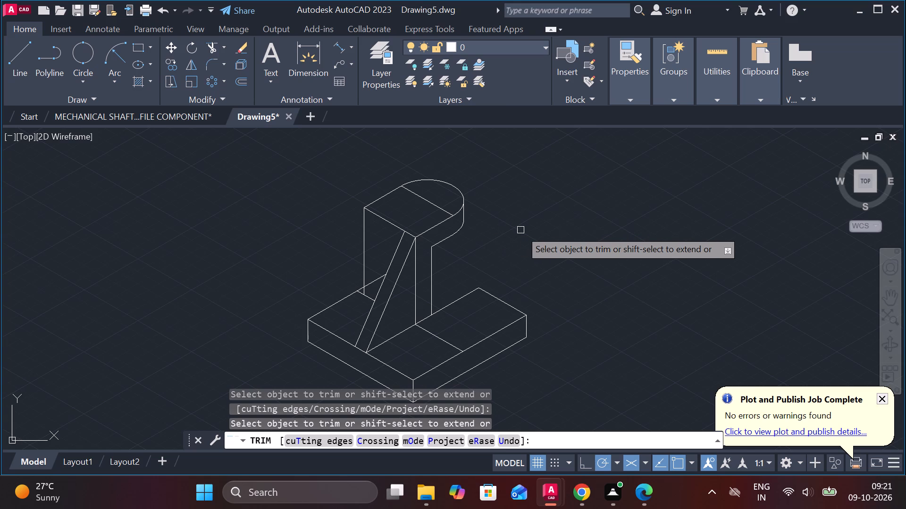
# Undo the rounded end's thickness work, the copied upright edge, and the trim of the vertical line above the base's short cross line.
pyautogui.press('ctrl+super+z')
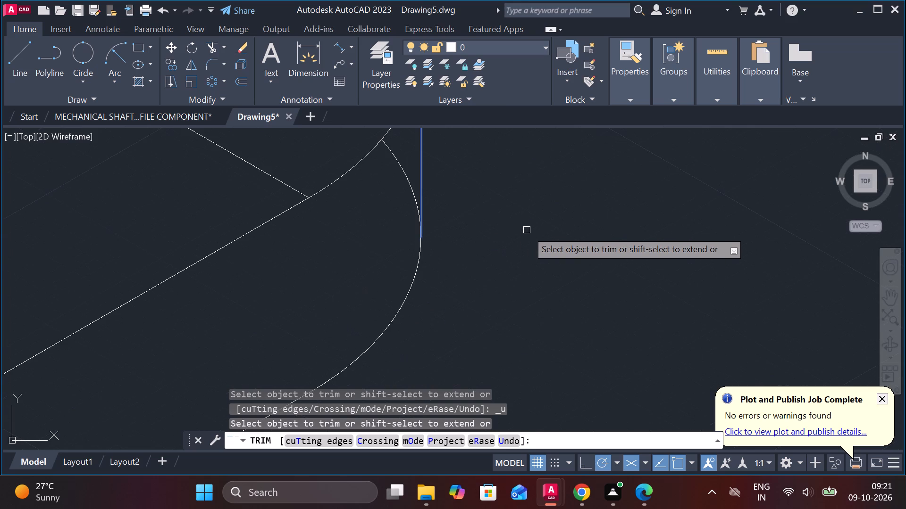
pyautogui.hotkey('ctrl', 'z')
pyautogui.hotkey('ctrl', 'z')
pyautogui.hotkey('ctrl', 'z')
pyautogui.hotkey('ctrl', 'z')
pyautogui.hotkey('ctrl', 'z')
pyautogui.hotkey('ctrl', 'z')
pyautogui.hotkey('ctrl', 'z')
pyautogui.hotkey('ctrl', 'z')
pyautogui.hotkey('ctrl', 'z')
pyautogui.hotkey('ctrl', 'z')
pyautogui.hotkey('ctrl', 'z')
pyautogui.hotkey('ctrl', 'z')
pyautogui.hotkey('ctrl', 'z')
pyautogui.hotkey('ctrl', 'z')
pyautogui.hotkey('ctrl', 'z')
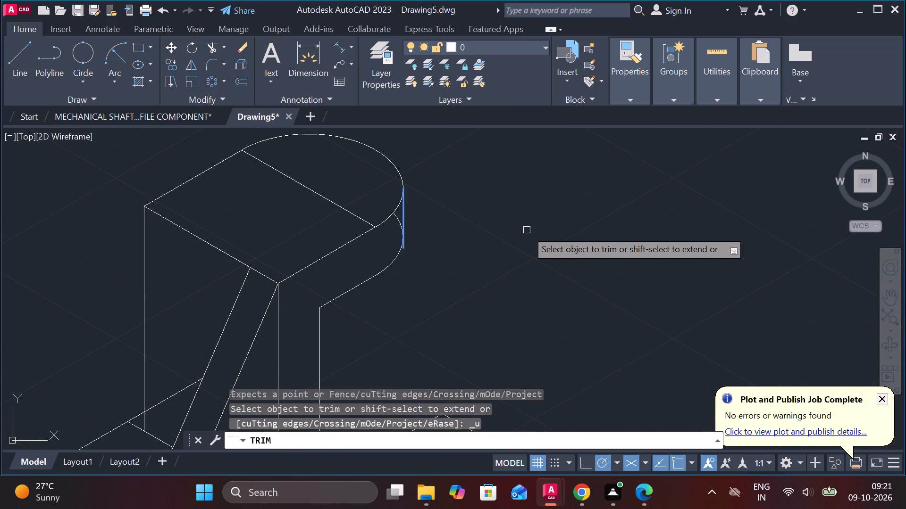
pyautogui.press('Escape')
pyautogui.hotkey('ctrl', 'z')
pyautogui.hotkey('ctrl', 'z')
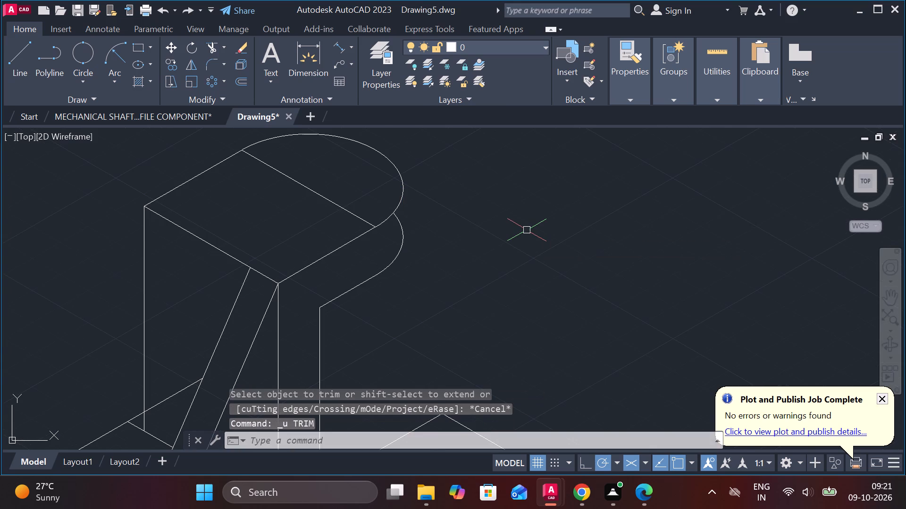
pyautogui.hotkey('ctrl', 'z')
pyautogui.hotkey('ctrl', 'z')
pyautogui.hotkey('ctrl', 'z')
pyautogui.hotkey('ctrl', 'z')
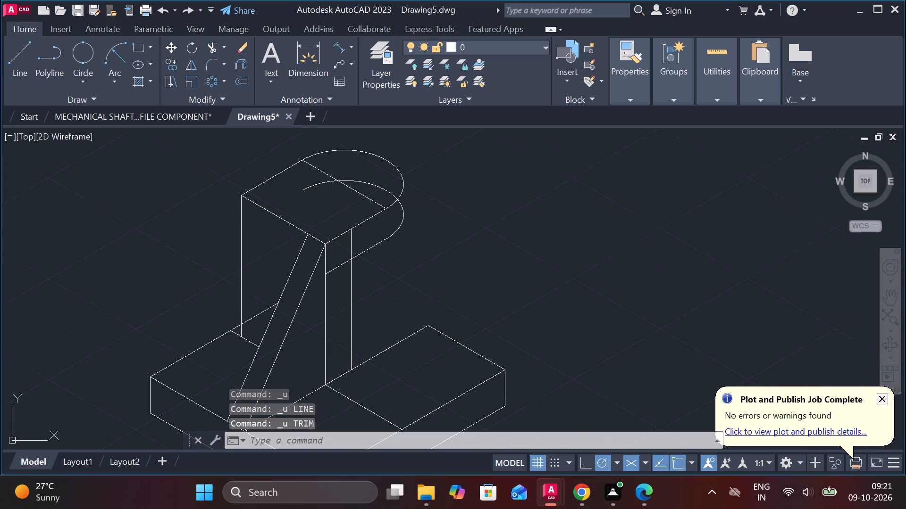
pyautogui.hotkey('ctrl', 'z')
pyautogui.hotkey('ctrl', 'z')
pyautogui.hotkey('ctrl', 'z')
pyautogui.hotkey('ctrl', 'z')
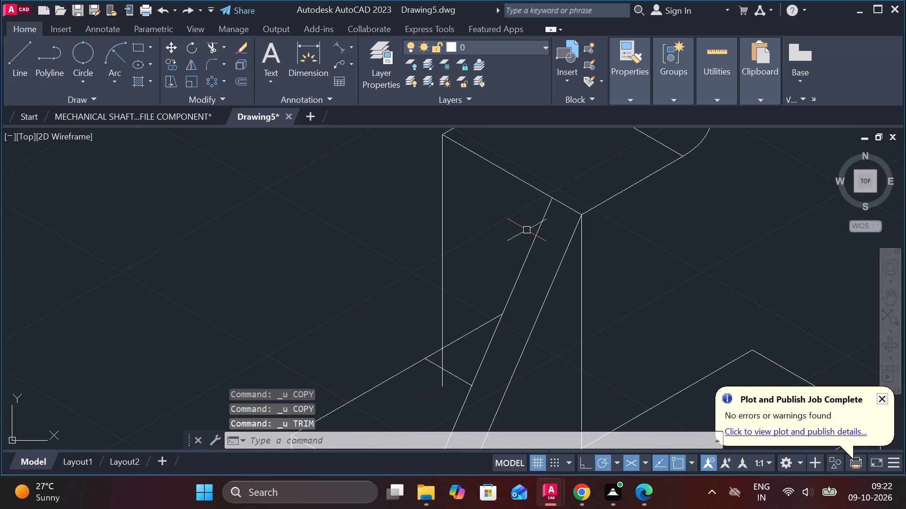
# Move the raised face's edges, dividing line and rounded end about 185 away at about 17°, clear of the upright.
pyautogui.scroll(-1, 527, 230)
pyautogui.moveTo(553, 232); pyautogui.dragTo(482, 290, button='middle')
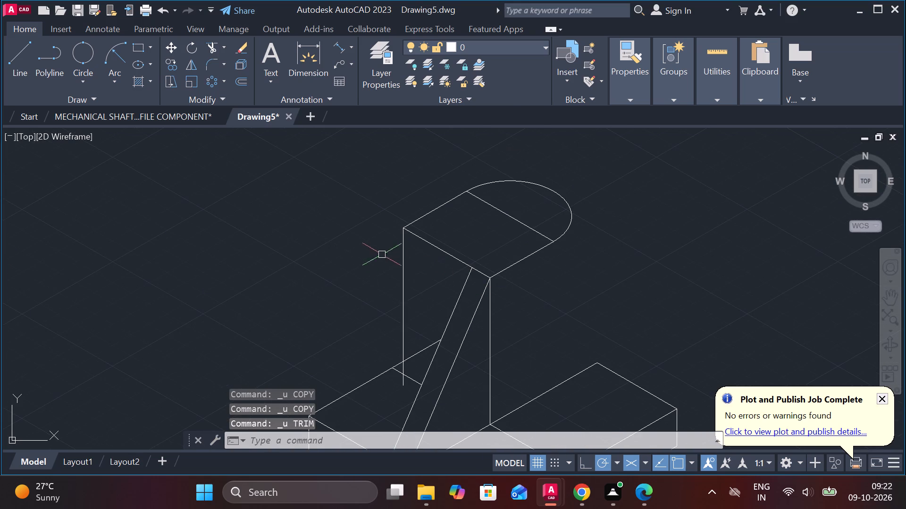
pyautogui.click(421, 240)
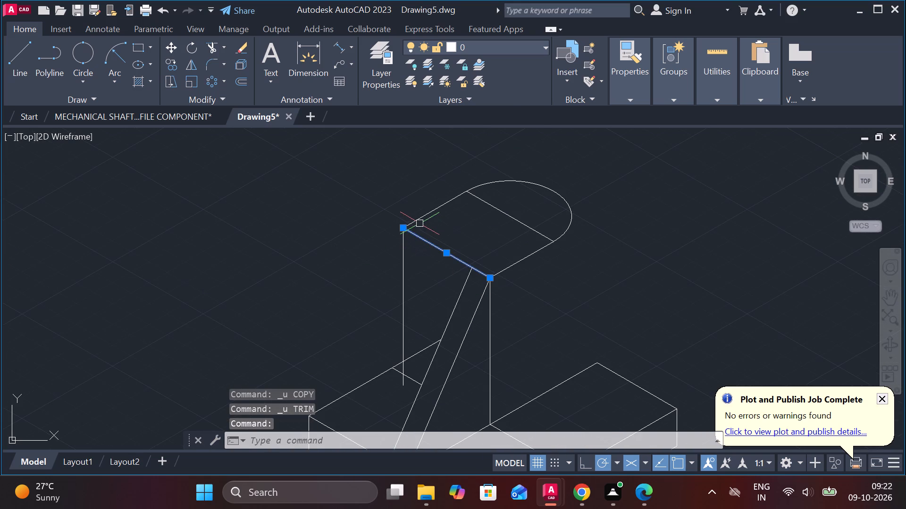
pyautogui.click(419, 218)
pyautogui.click(503, 213)
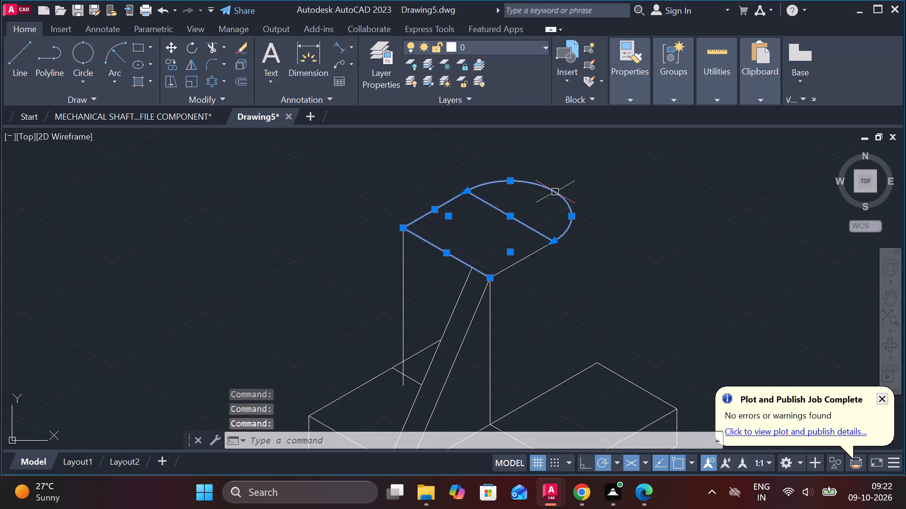
pyautogui.click(555, 192)
pyautogui.click(530, 257)
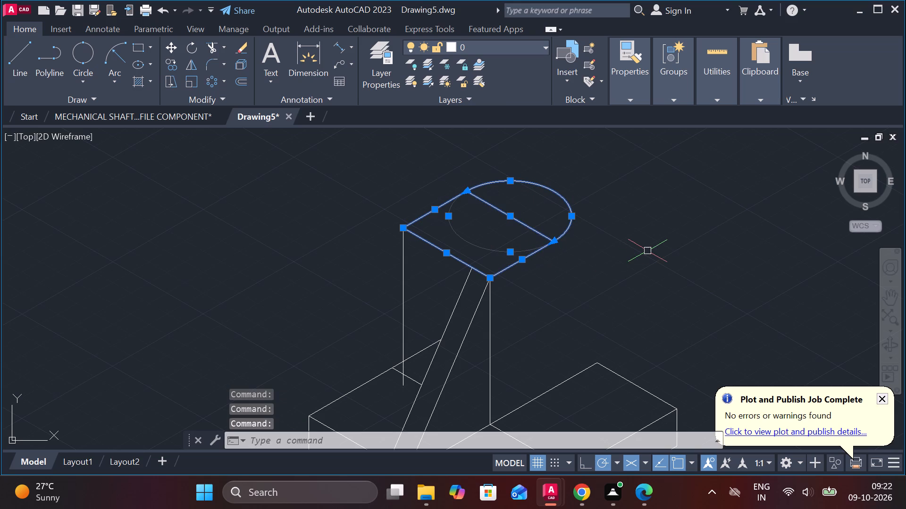
pyautogui.press('m')
pyautogui.press('Return')
pyautogui.click(490, 277)
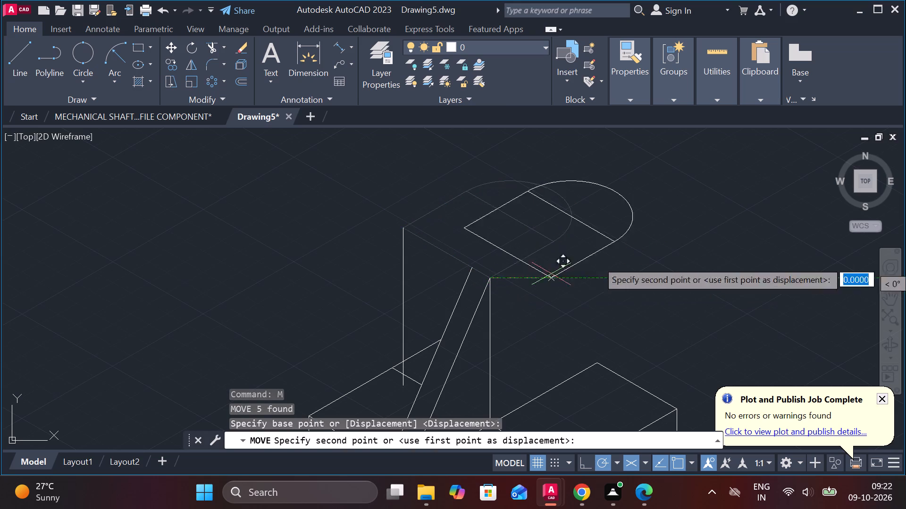
pyautogui.moveTo(658, 229); pyautogui.dragTo(577, 241, button='middle')
pyautogui.scroll(-2, 735, 213)
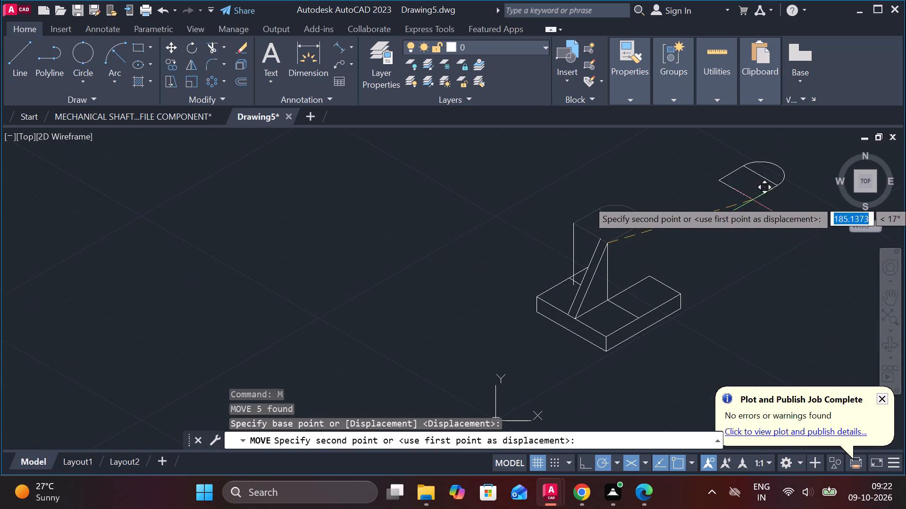
pyautogui.click(753, 200)
# Erase the upright's far vertical edge and the short cross line at its foot on the base.
pyautogui.scroll(1, 700, 253)
pyautogui.click(493, 235)
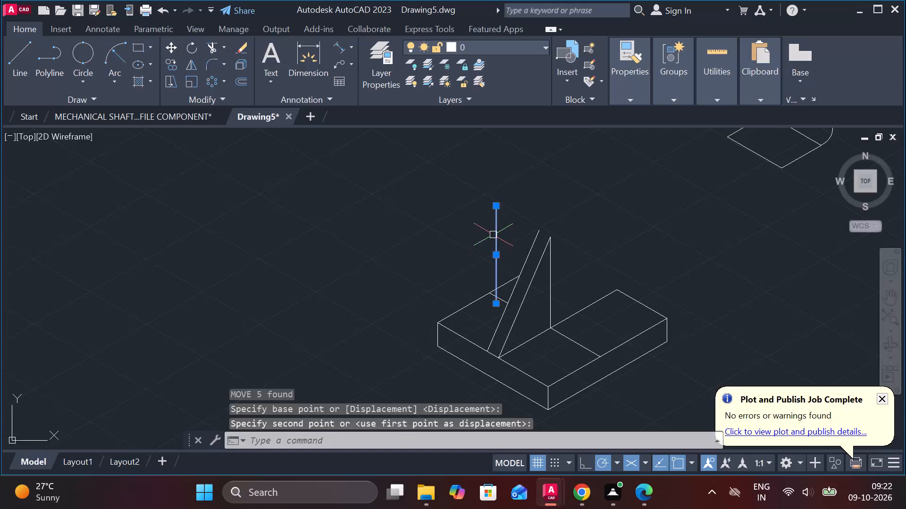
pyautogui.scroll(2, 512, 310)
pyautogui.click(490, 291)
pyautogui.write('e')
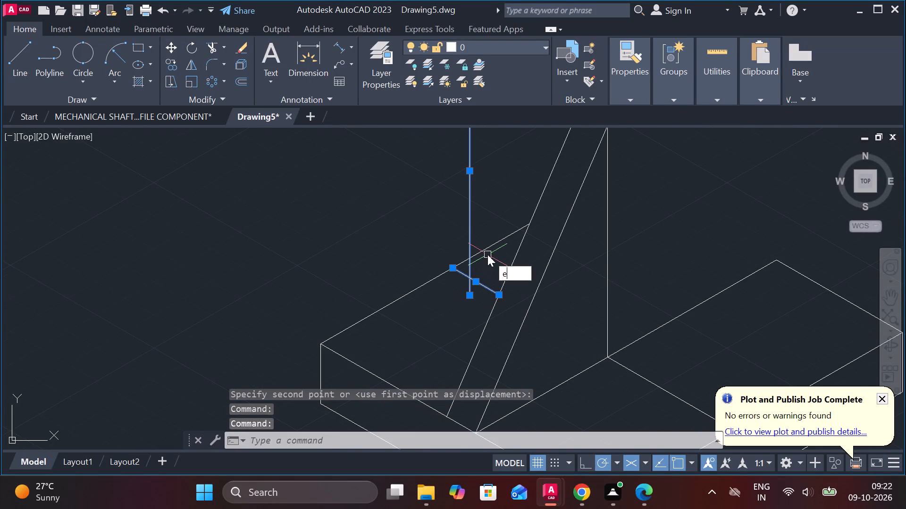
pyautogui.press('space')
# Lengthen the base's two rear top edges until they cross beyond the hidden back corner.
pyautogui.scroll(-2, 487, 254)
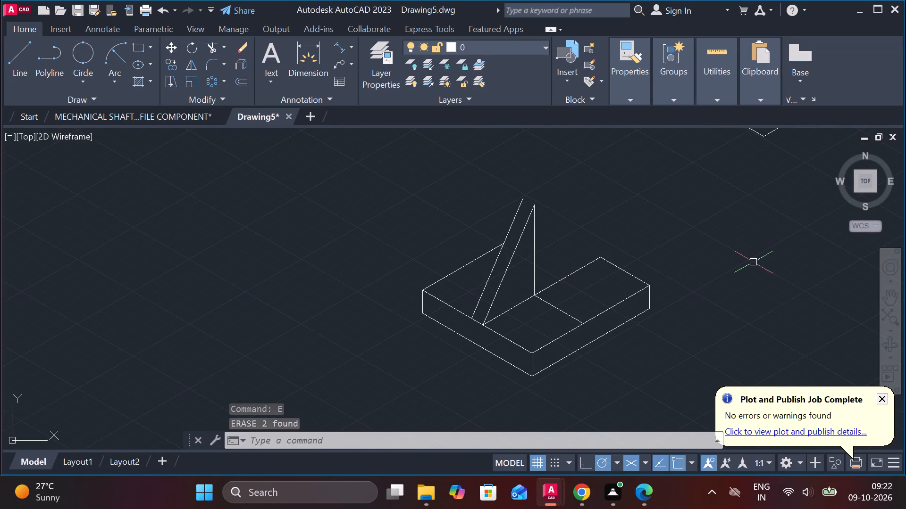
pyautogui.click(459, 268)
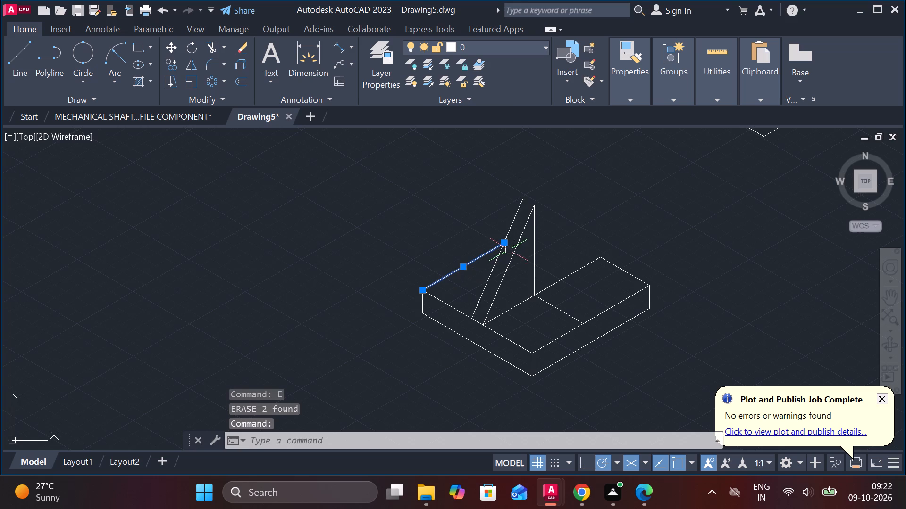
pyautogui.click(562, 285)
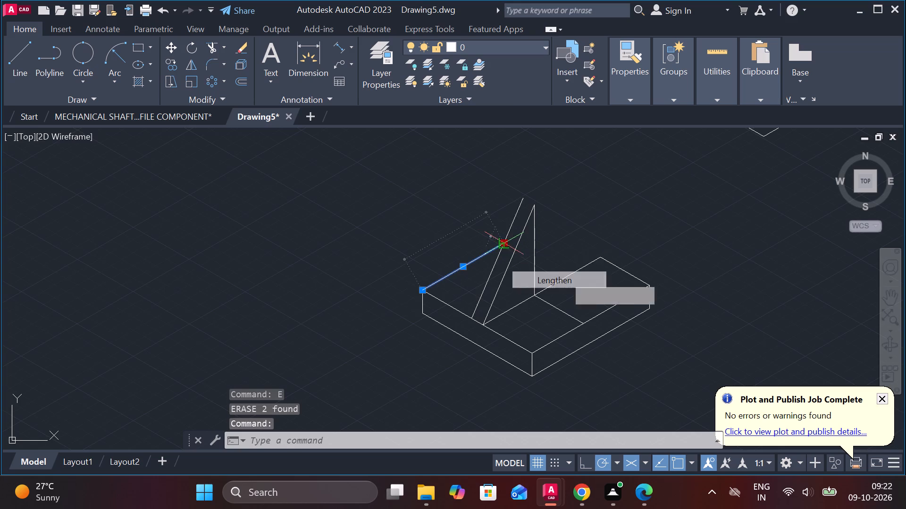
pyautogui.click(602, 210)
pyautogui.press('`')
pyautogui.press('`')
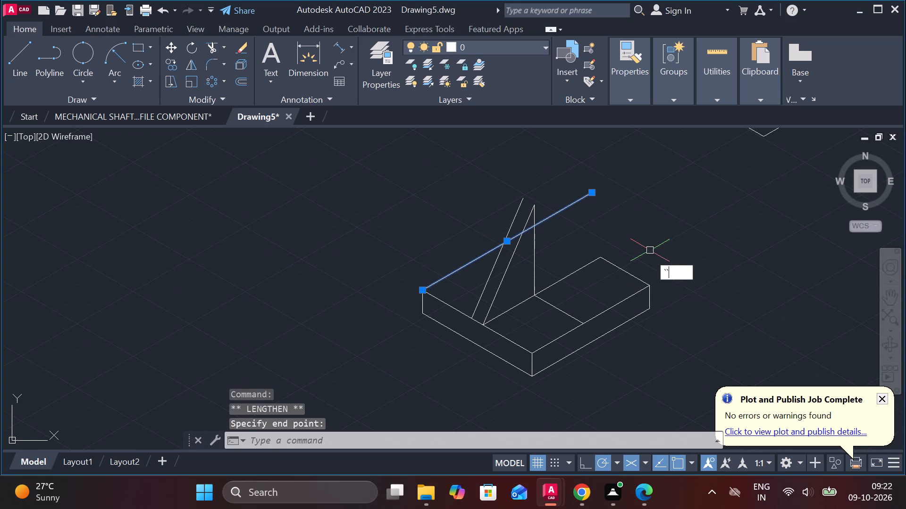
pyautogui.press('Escape')
pyautogui.click(609, 267)
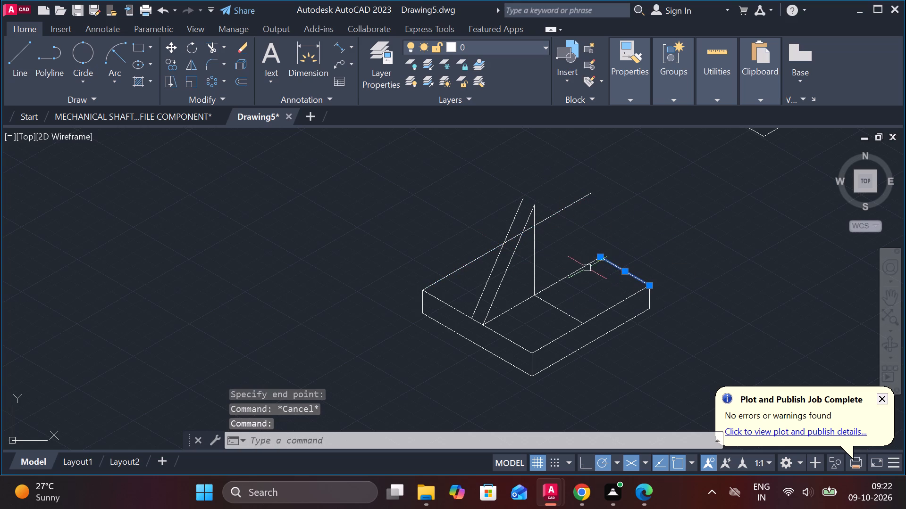
pyautogui.click(663, 293)
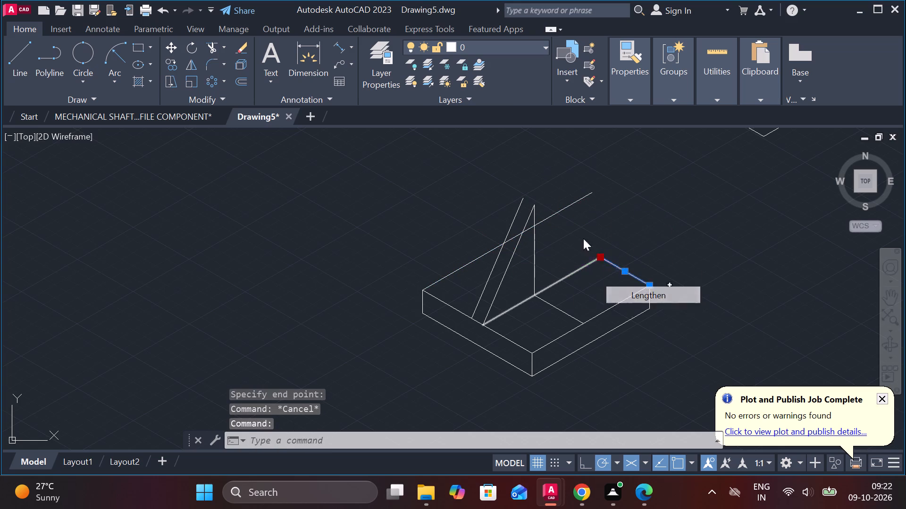
pyautogui.click(503, 167)
pyautogui.press('Escape')
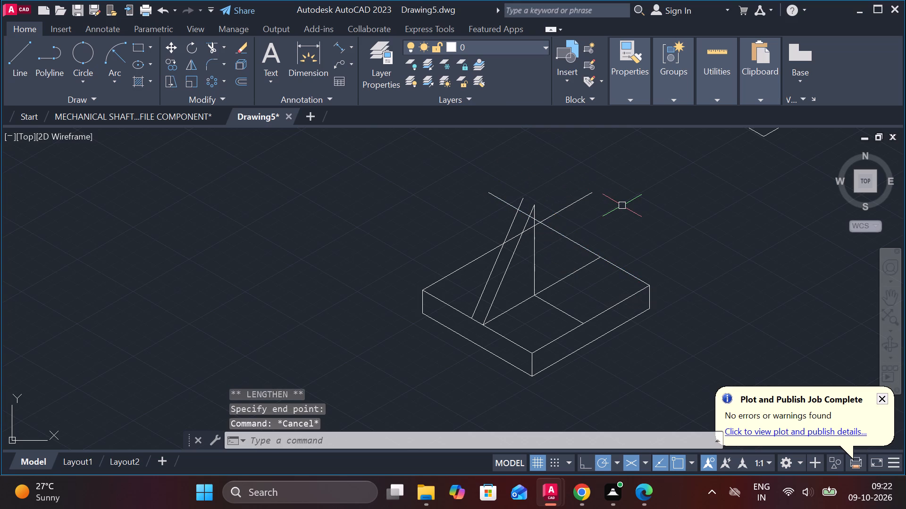
# Trim both rear top edges' overshoots so they meet in a clean back corner of the base.
pyautogui.write('tr')
pyautogui.press('space')
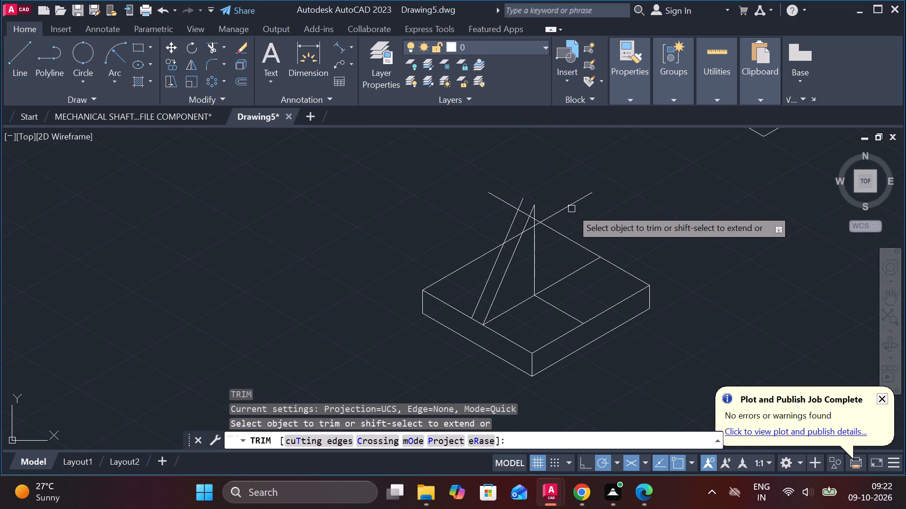
pyautogui.click(567, 209)
pyautogui.scroll(3, 530, 213)
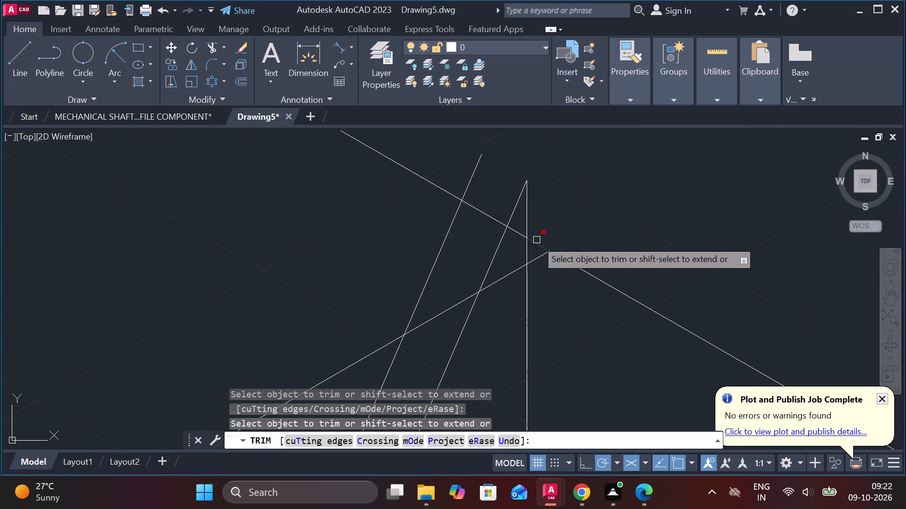
pyautogui.click(537, 240)
pyautogui.click(514, 229)
pyautogui.click(498, 222)
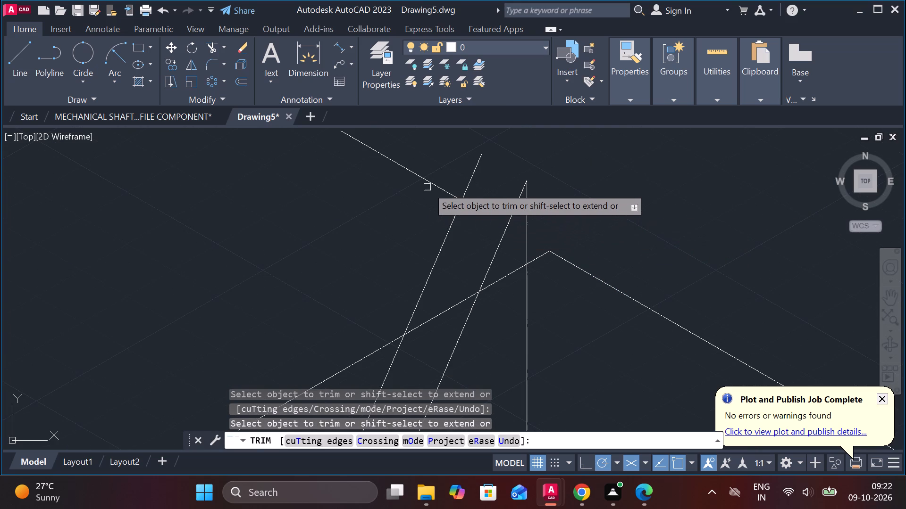
pyautogui.click(428, 184)
pyautogui.scroll(-3, 473, 183)
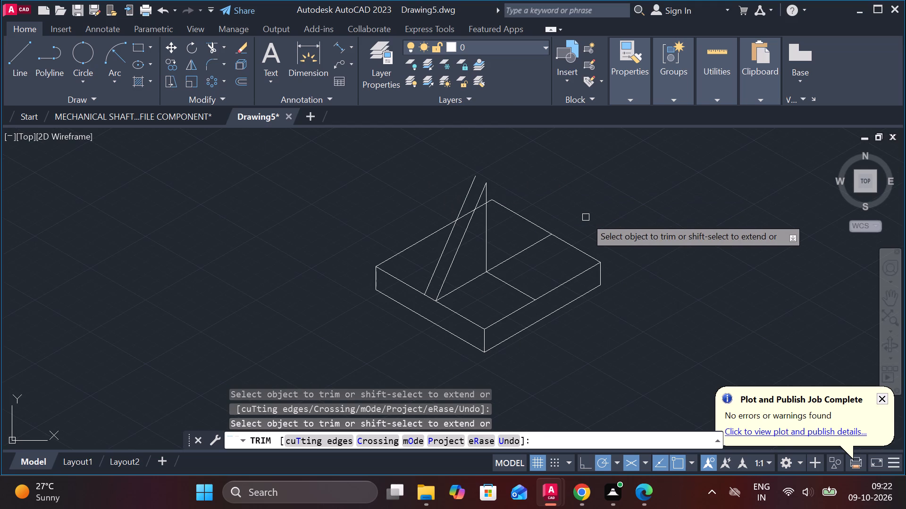
pyautogui.press('`')
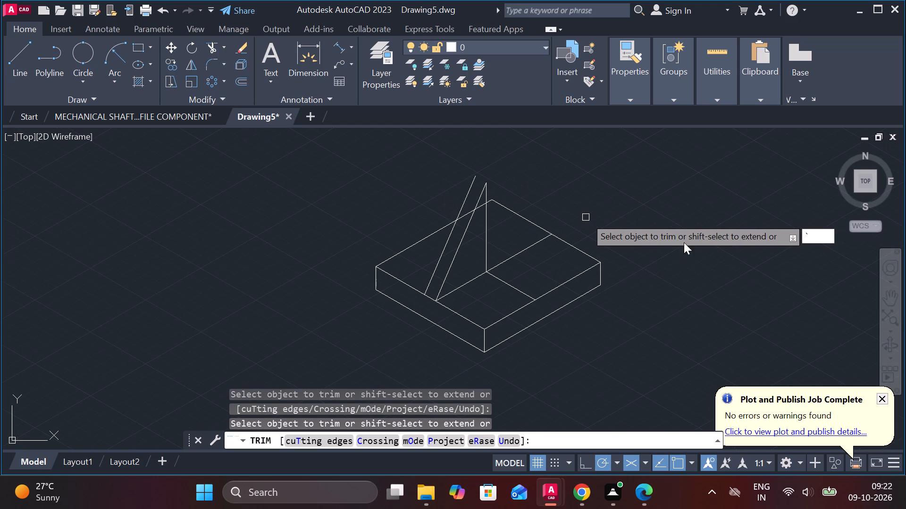
pyautogui.press('Escape')
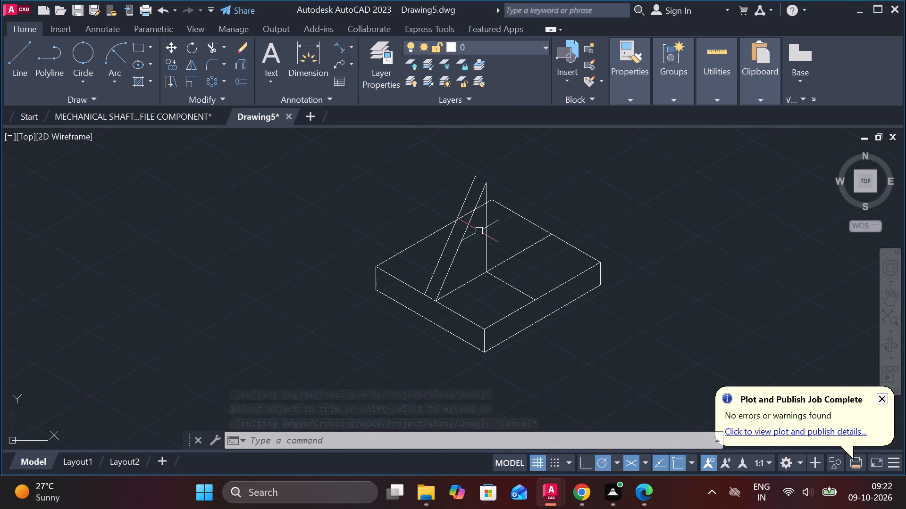
# Erase the two slanted rib lines and the remaining vertical upright edge above the base.
pyautogui.click(495, 238)
pyautogui.click(454, 224)
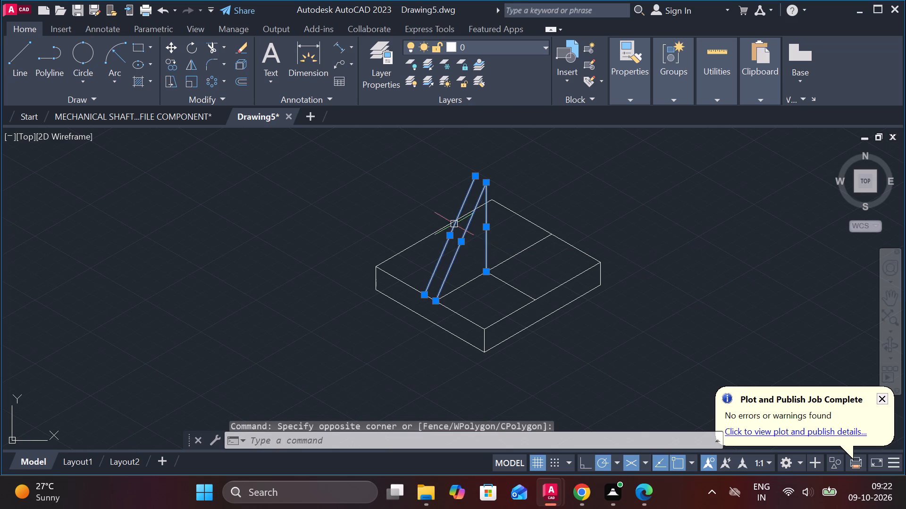
pyautogui.write('ec')
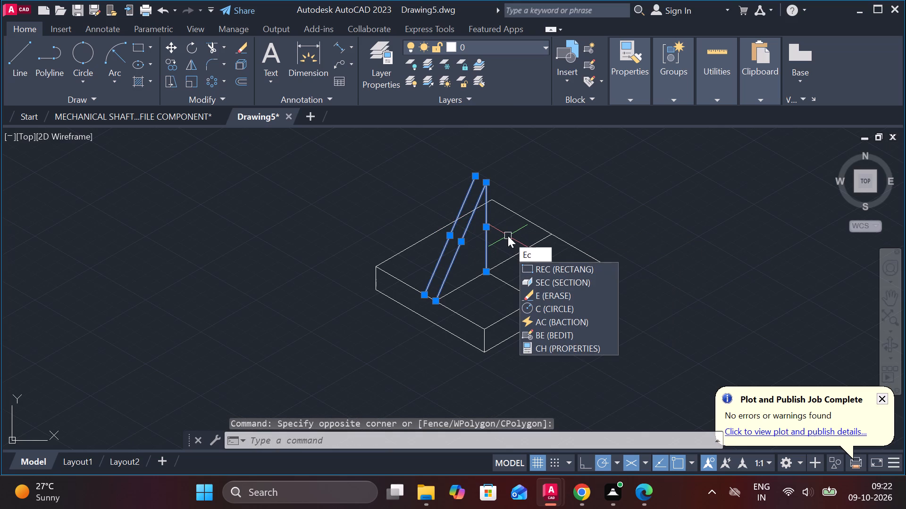
pyautogui.press('BackSpace')
pyautogui.press('space')
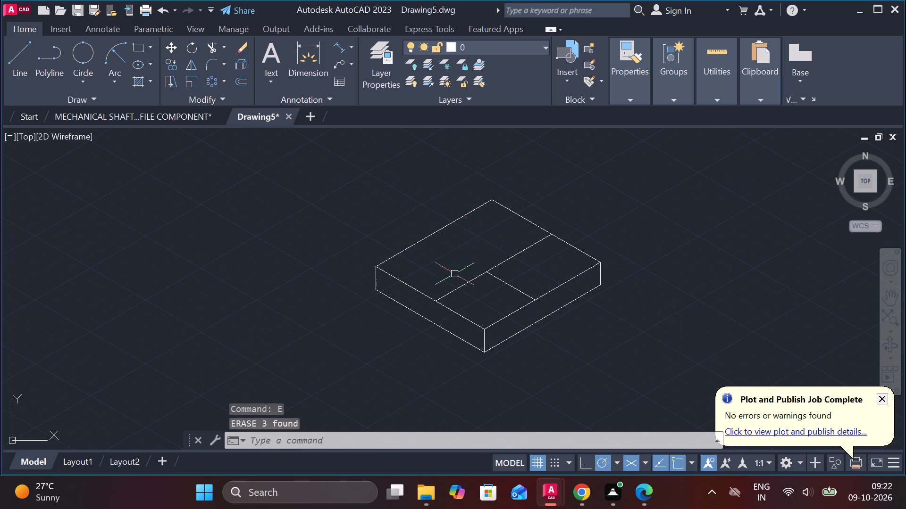
# Lengthen the 44-long cross line on the base's top face to reach the opposite top edge.
pyautogui.scroll(1, 505, 293)
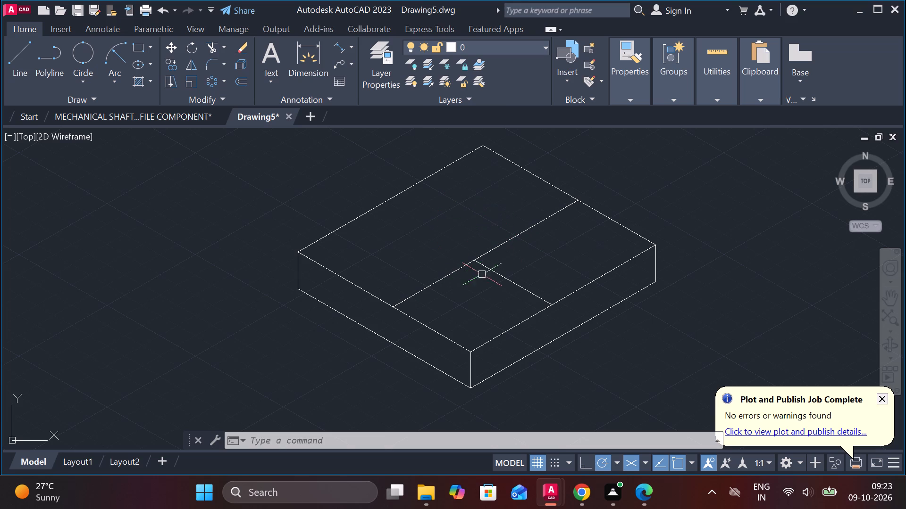
pyautogui.click(507, 281)
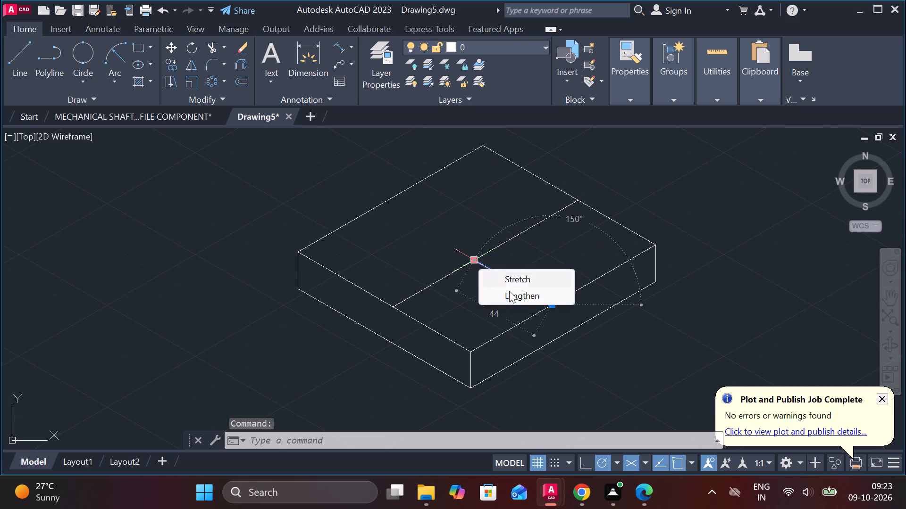
pyautogui.click(534, 297)
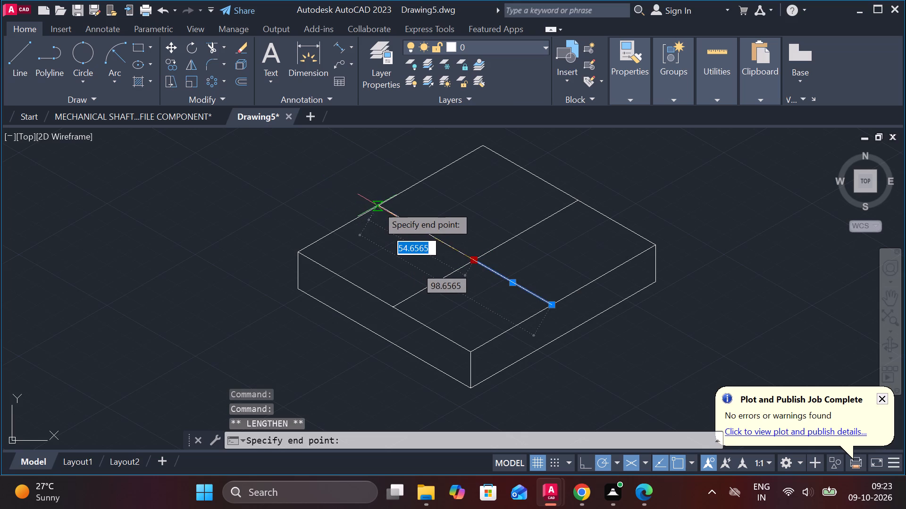
pyautogui.click(377, 205)
pyautogui.press('Escape')
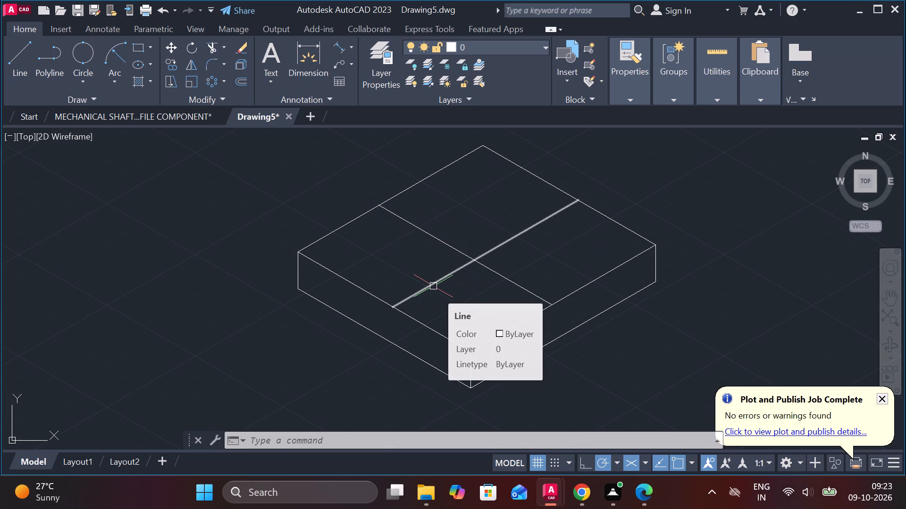
# Copy the lengthwise dividing line on the base's top face 5 to each side of the original.
pyautogui.click(12, 57)
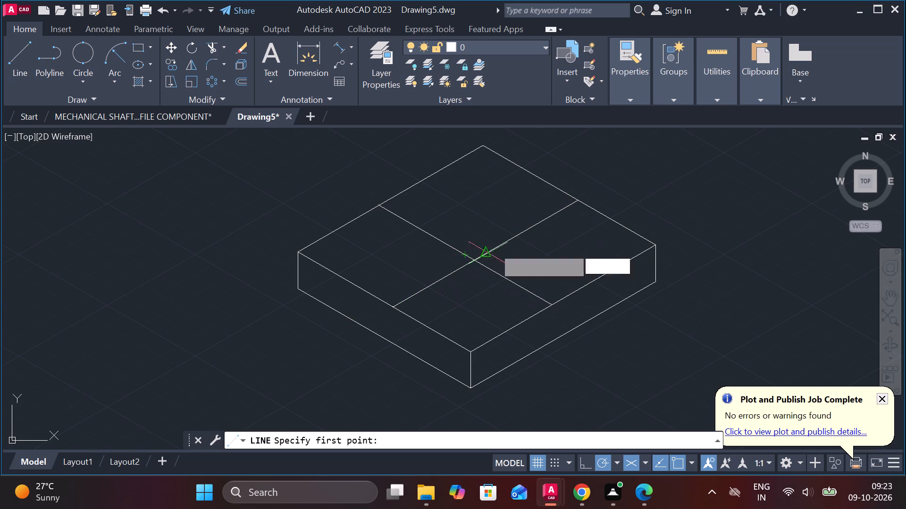
pyautogui.press('Escape')
pyautogui.click(402, 297)
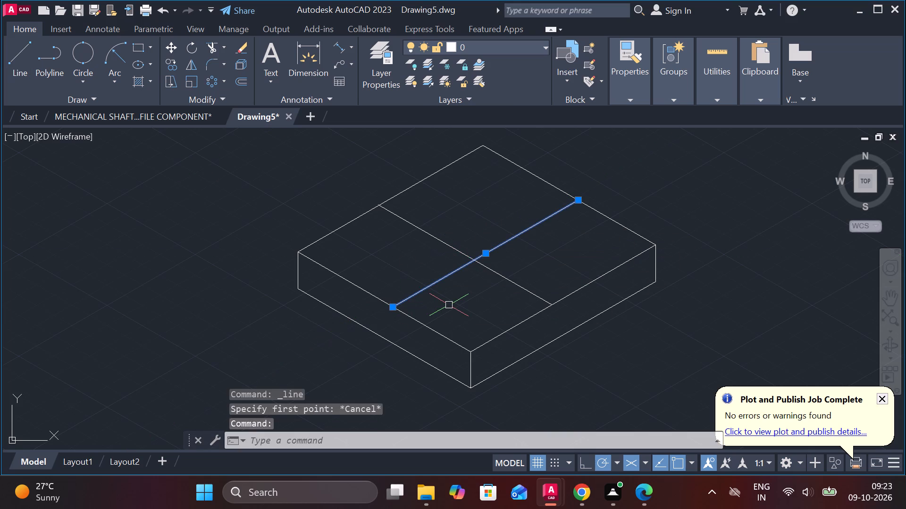
pyautogui.write('co')
pyautogui.press('Return')
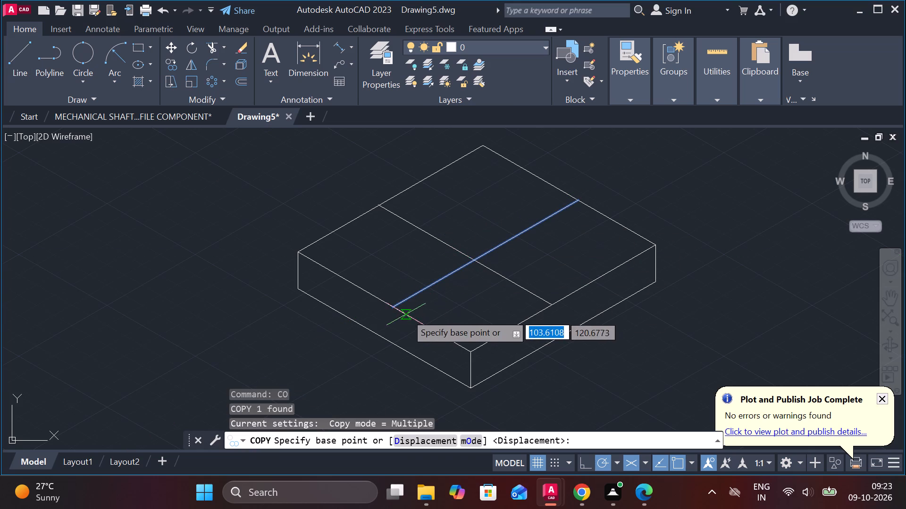
pyautogui.click(397, 308)
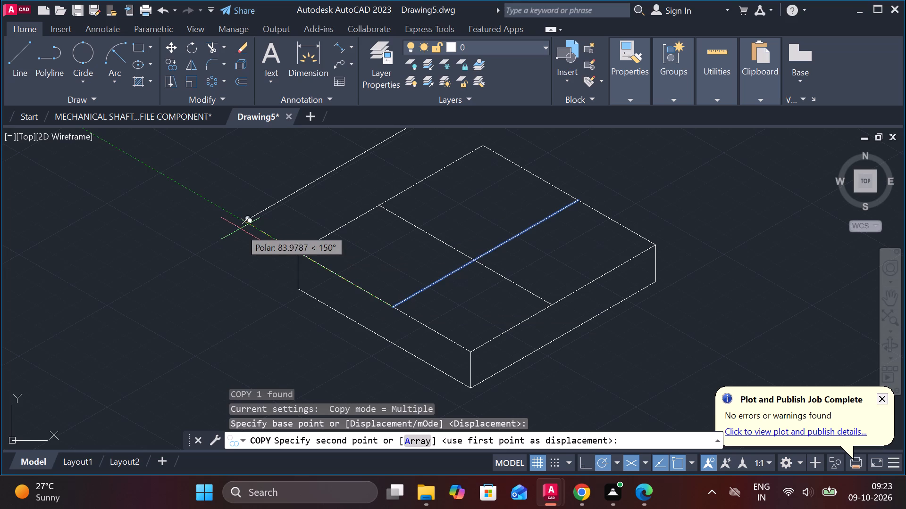
pyautogui.write('5')
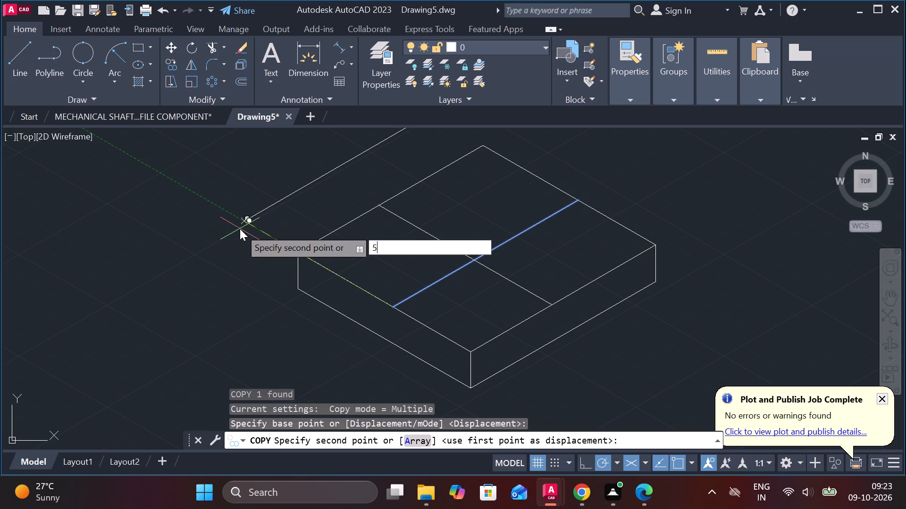
pyautogui.press('space')
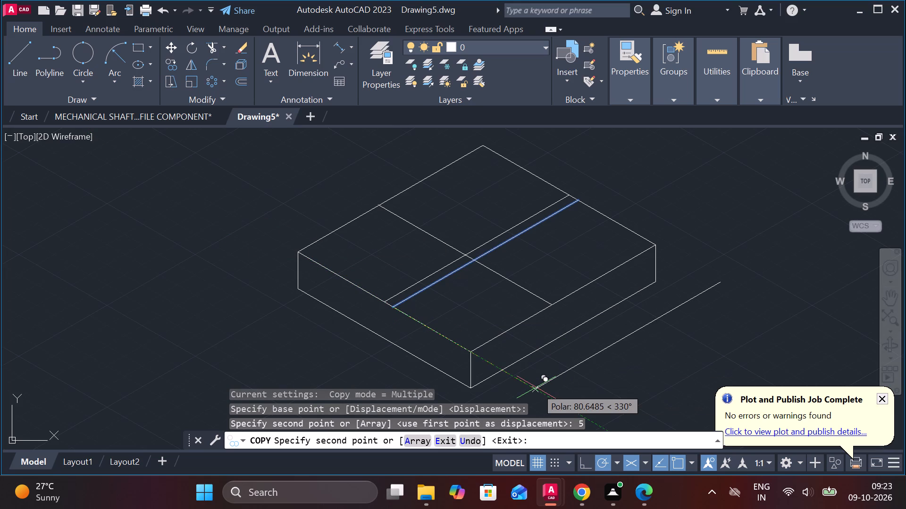
pyautogui.write('5')
pyautogui.press('space')
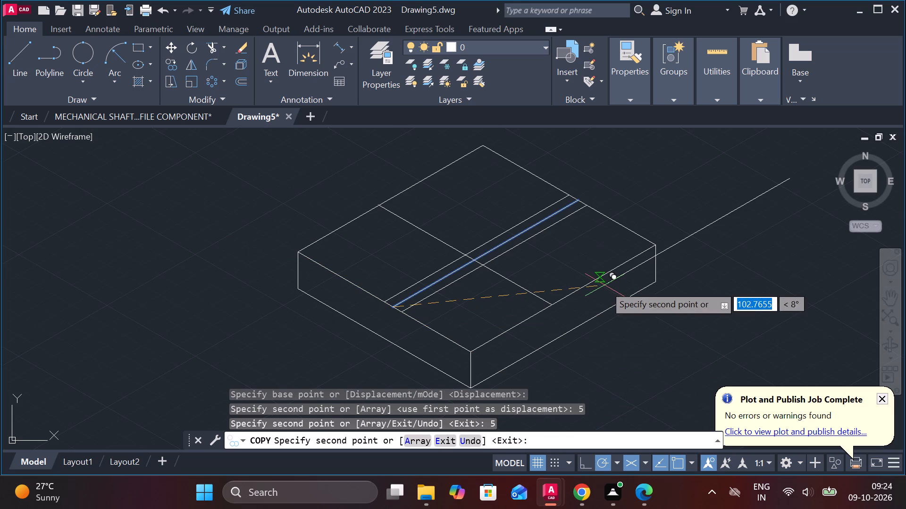
pyautogui.press('Escape')
pyautogui.scroll(2, 483, 235)
pyautogui.scroll(-1, 565, 279)
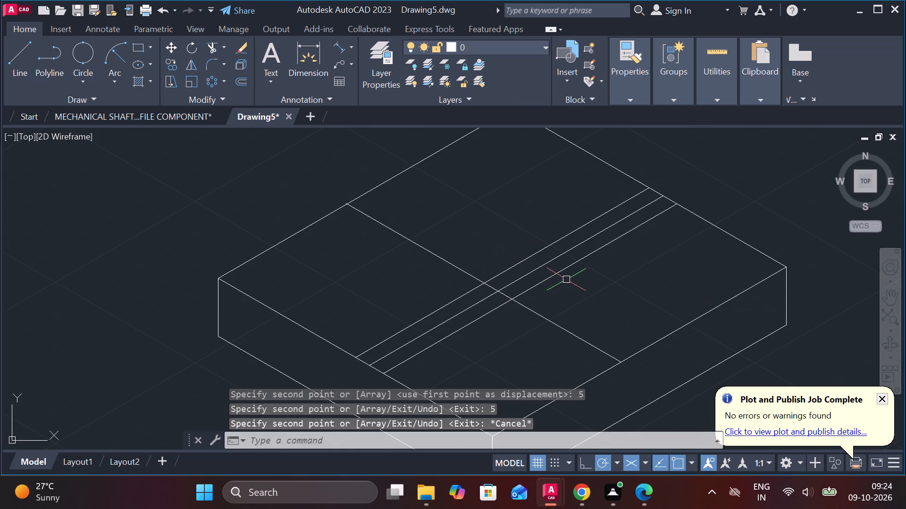
# Trim the three parallel lines beyond the cross line, keeping only their portions toward the base's front edge.
pyautogui.write('tr')
pyautogui.press('space')
pyautogui.moveTo(604, 308); pyautogui.dragTo(514, 207)
pyautogui.press('Escape')
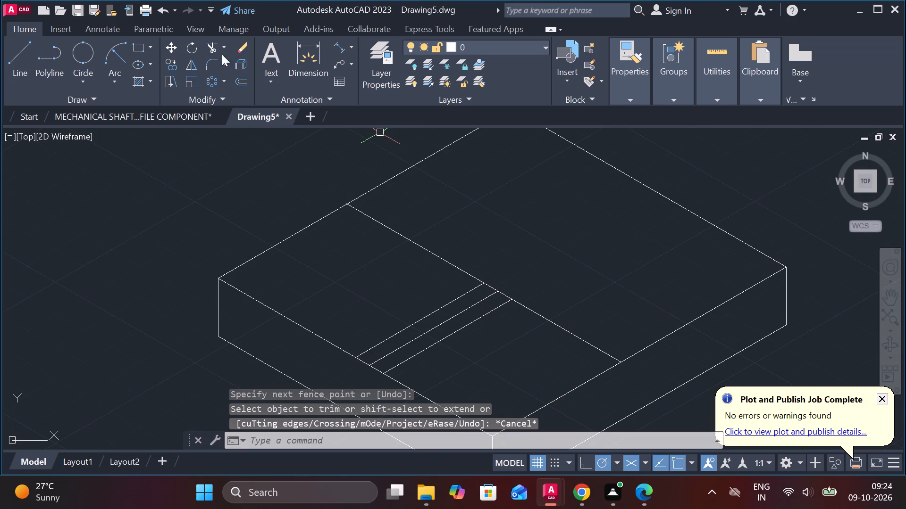
# Draw a 70-long vertical line upward from the middle rib line's end on the cross line.
pyautogui.click(18, 57)
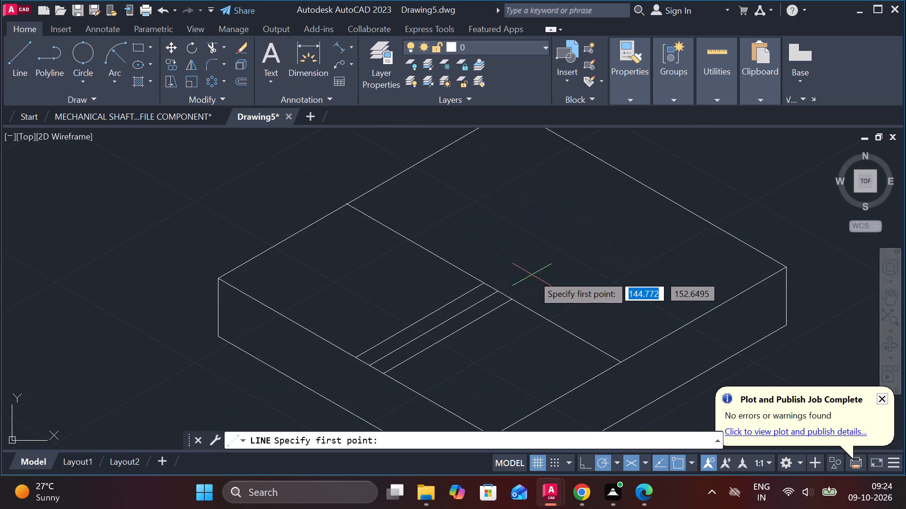
pyautogui.click(502, 286)
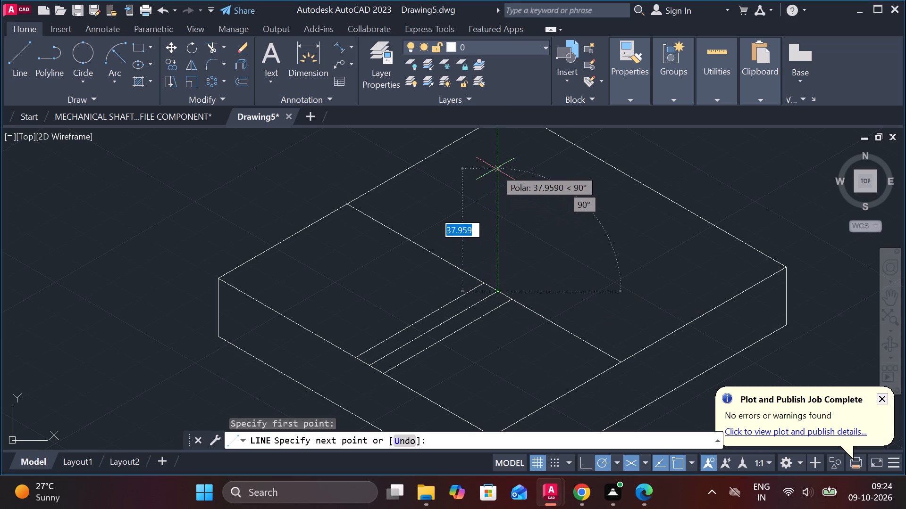
pyautogui.press('7')
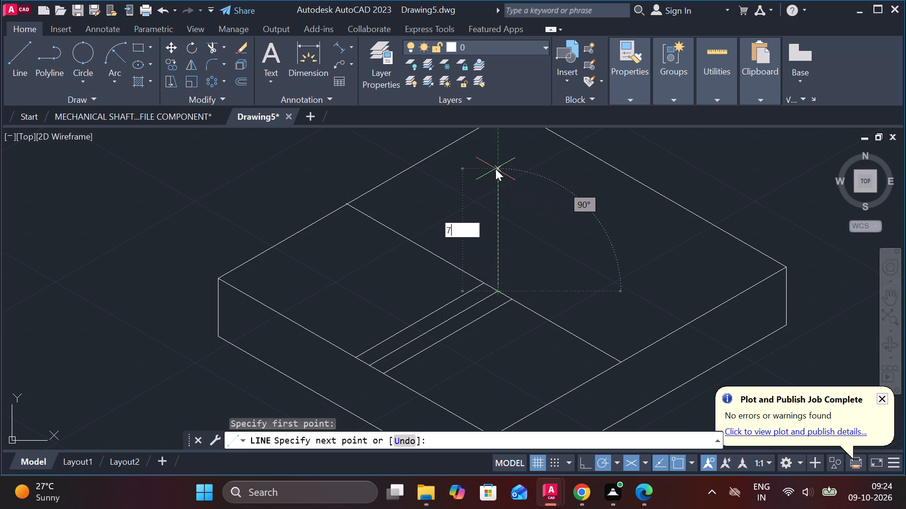
pyautogui.press('0')
pyautogui.press('Return')
pyautogui.moveTo(505, 174); pyautogui.dragTo(527, 285, button='middle')
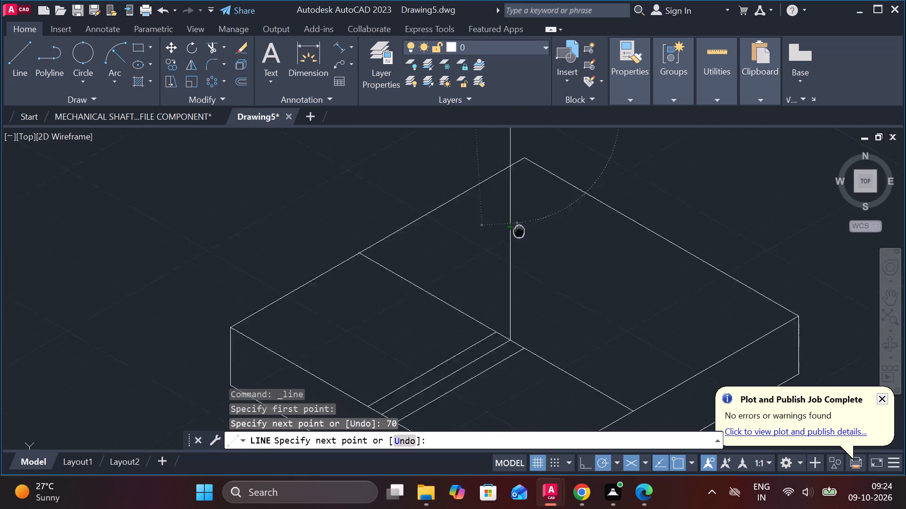
pyautogui.moveTo(527, 285); pyautogui.dragTo(540, 376, button='middle')
pyautogui.press('Escape')
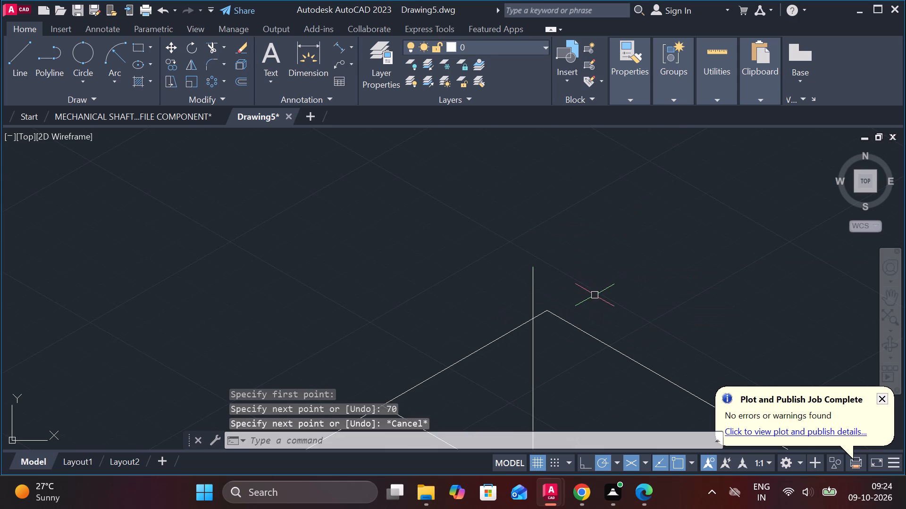
# Move the rounded face by its straight end edge's midpoint onto the top end of the 70-long vertical line.
pyautogui.scroll(-1, 595, 294)
pyautogui.scroll(-1, 668, 254)
pyautogui.moveTo(670, 245); pyautogui.dragTo(487, 304, button='middle')
pyautogui.click(524, 175)
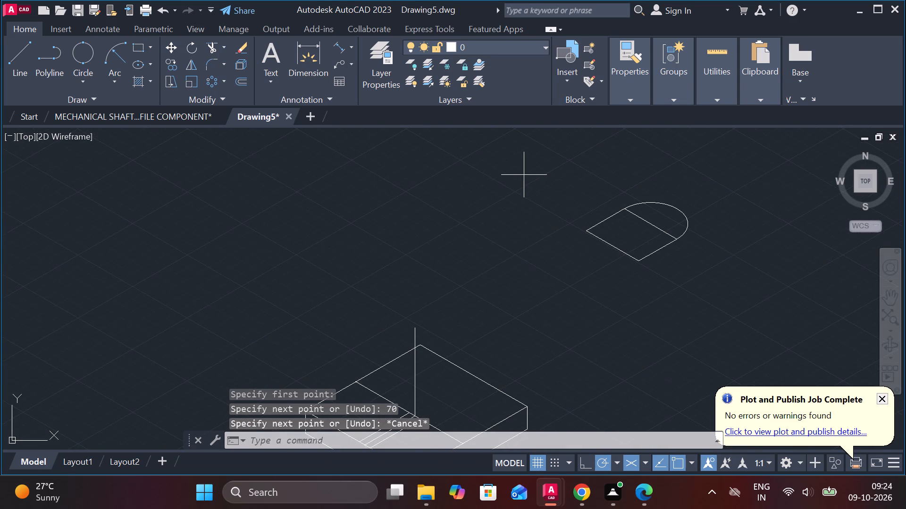
pyautogui.click(718, 303)
pyautogui.press('m')
pyautogui.press('Return')
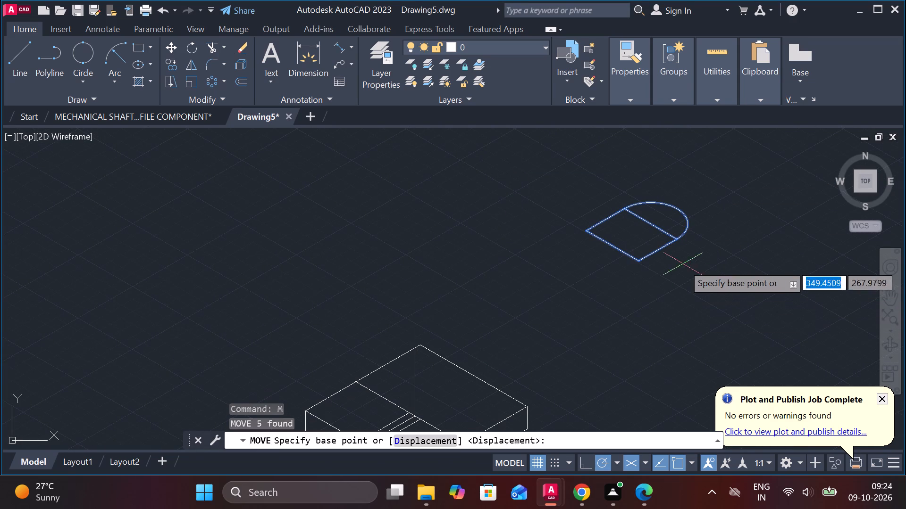
pyautogui.click(613, 250)
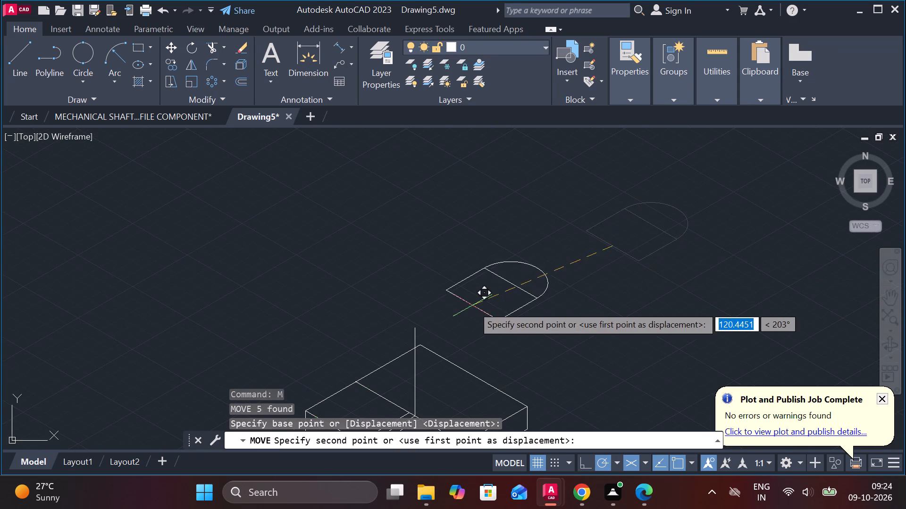
pyautogui.scroll(1, 472, 305)
pyautogui.moveTo(463, 313); pyautogui.dragTo(567, 275, button='middle')
pyautogui.scroll(1, 492, 294)
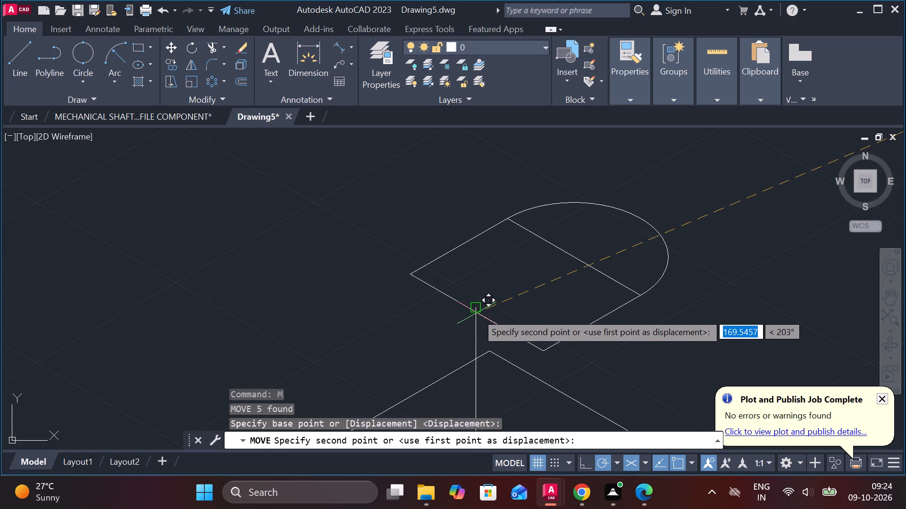
pyautogui.scroll(3, 472, 311)
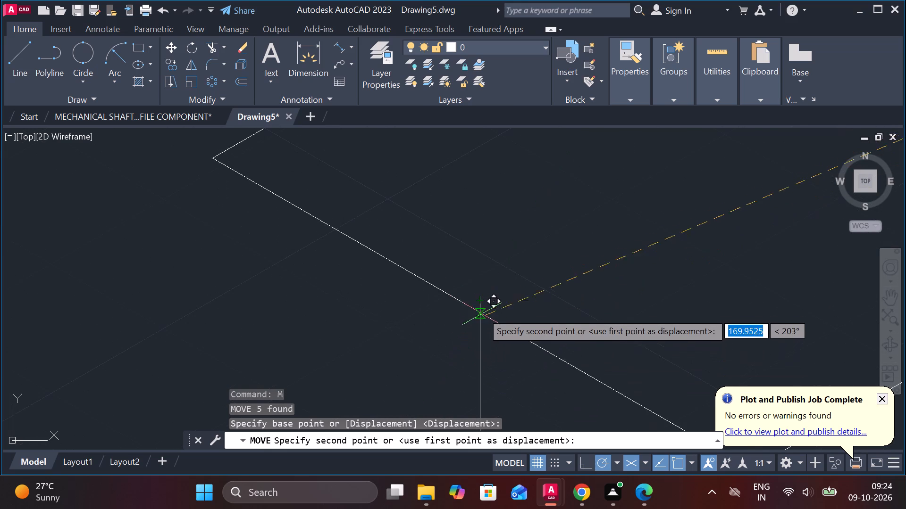
pyautogui.click(482, 304)
# Copy the 70-long vertical line to the cross-line ends of both outer rib lines.
pyautogui.scroll(-6, 554, 284)
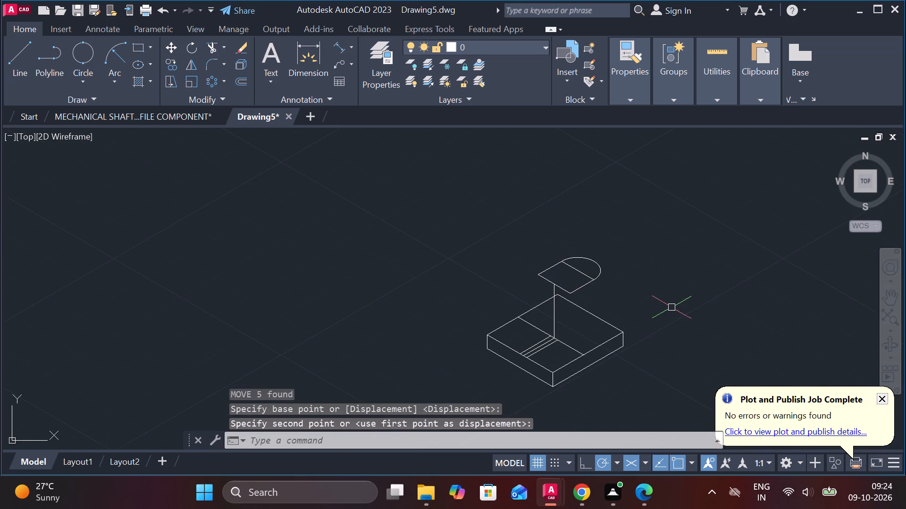
pyautogui.scroll(1, 671, 307)
pyautogui.scroll(1, 596, 290)
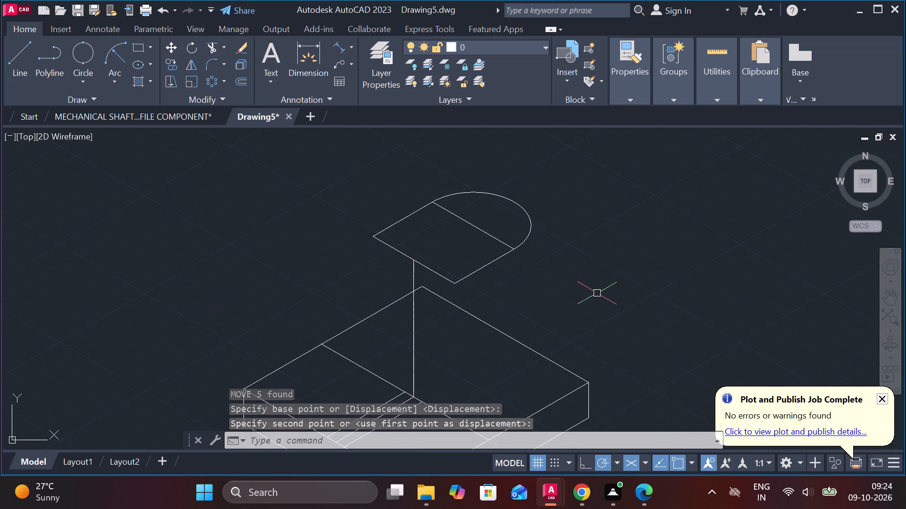
pyautogui.moveTo(597, 295); pyautogui.dragTo(681, 236, button='middle')
pyautogui.press('Escape')
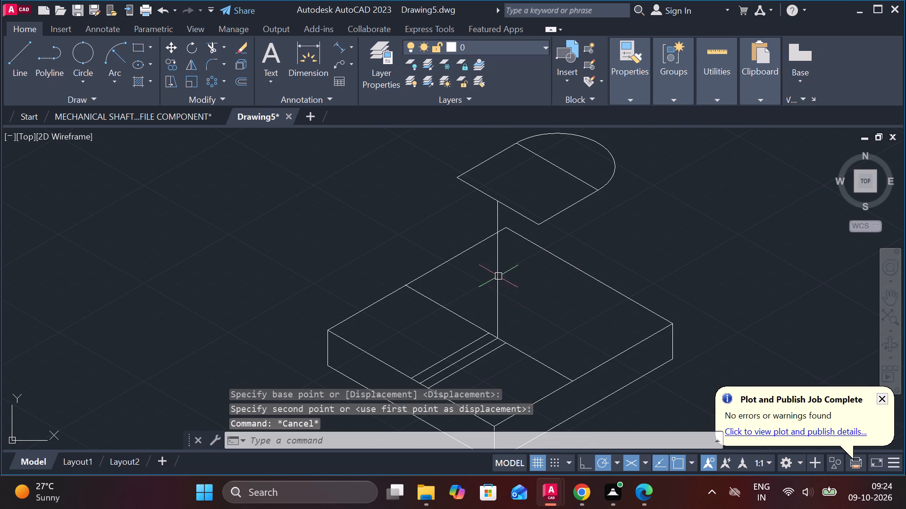
pyautogui.click(495, 256)
pyautogui.write('co')
pyautogui.press('Return')
pyautogui.scroll(2, 489, 302)
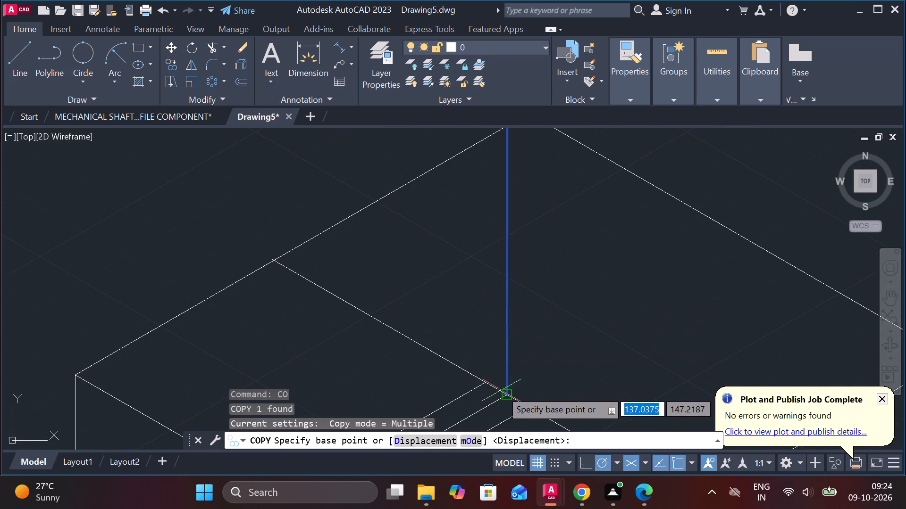
pyautogui.click(501, 390)
pyautogui.click(483, 384)
pyautogui.moveTo(510, 385); pyautogui.dragTo(502, 373, button='middle')
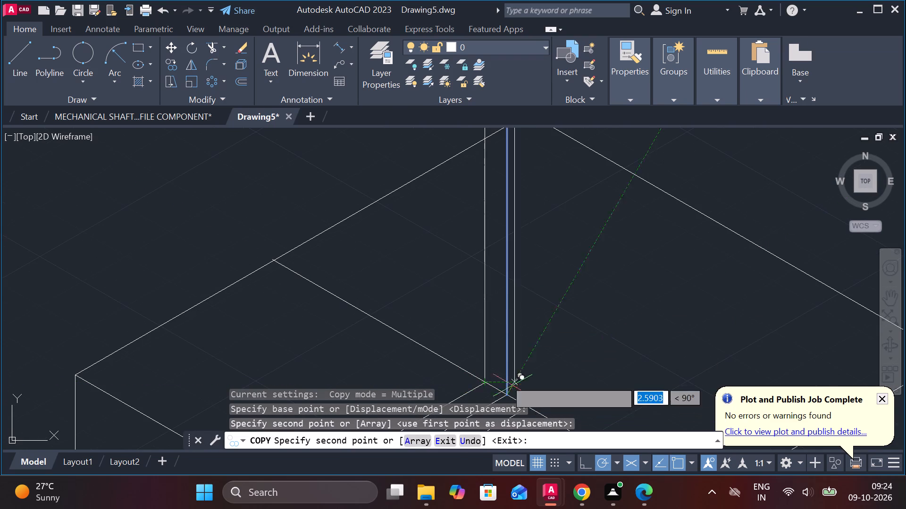
pyautogui.moveTo(502, 373); pyautogui.dragTo(496, 349, button='middle')
pyautogui.click(518, 374)
pyautogui.scroll(-2, 654, 318)
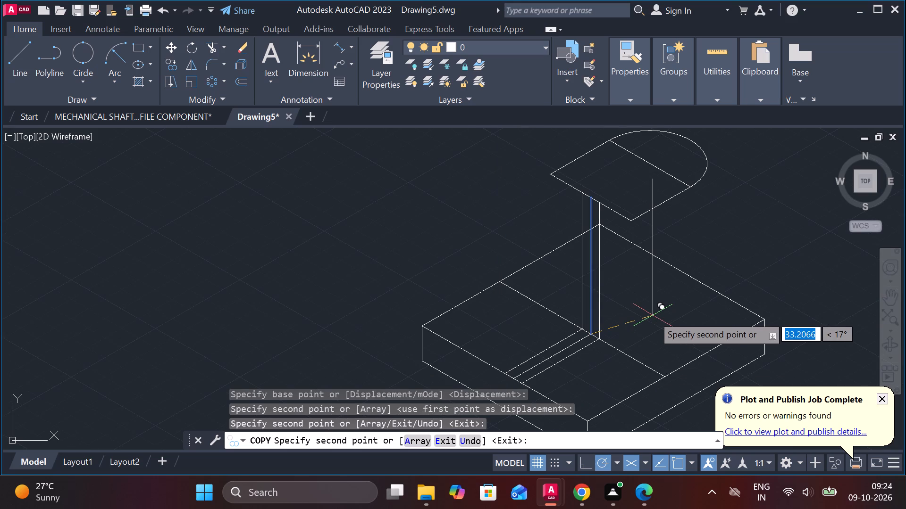
pyautogui.press('Escape')
# Draw a slanted rib edge from the left vertical's top to its rib line's end on the base's front edge.
pyautogui.press('l')
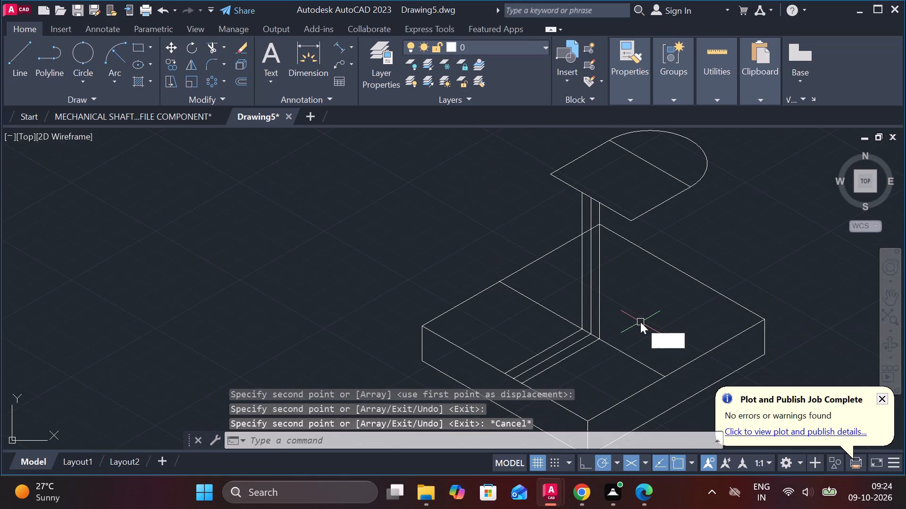
pyautogui.press('Return')
pyautogui.scroll(2, 601, 203)
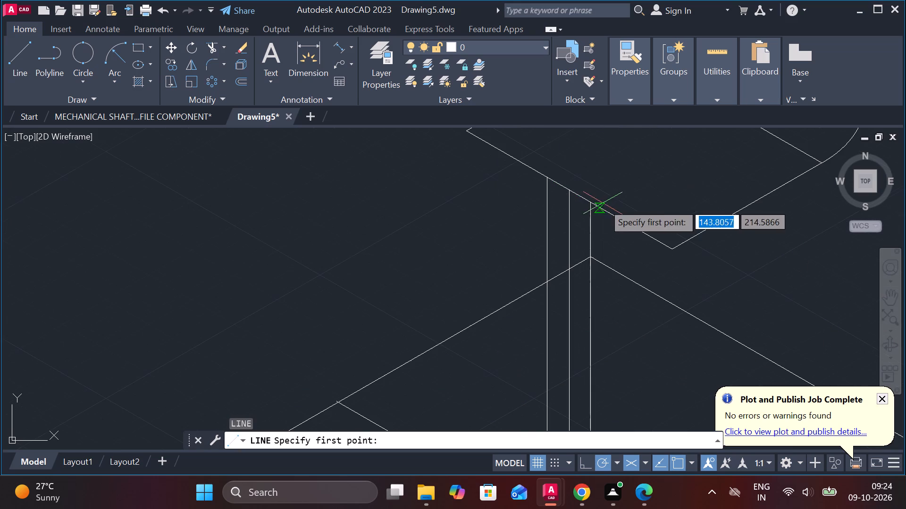
pyautogui.click(547, 177)
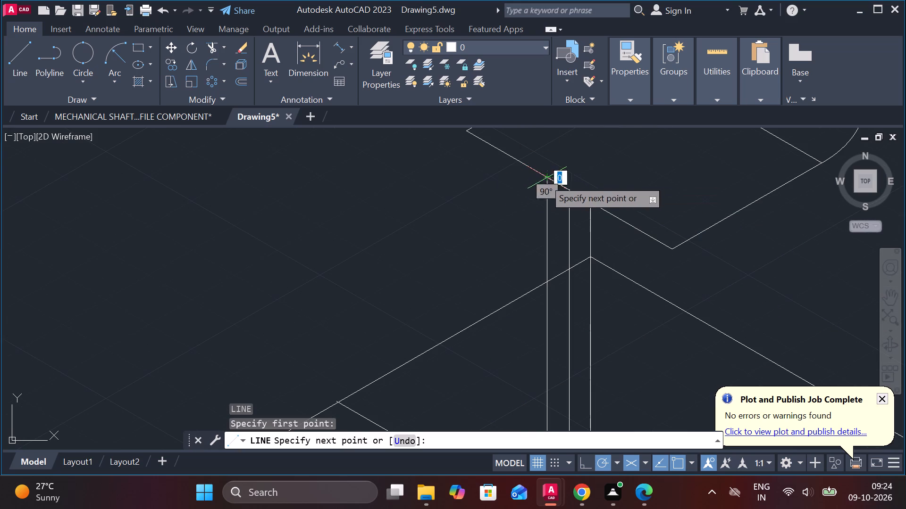
pyautogui.scroll(-1, 429, 257)
pyautogui.moveTo(385, 291); pyautogui.dragTo(501, 132, button='middle')
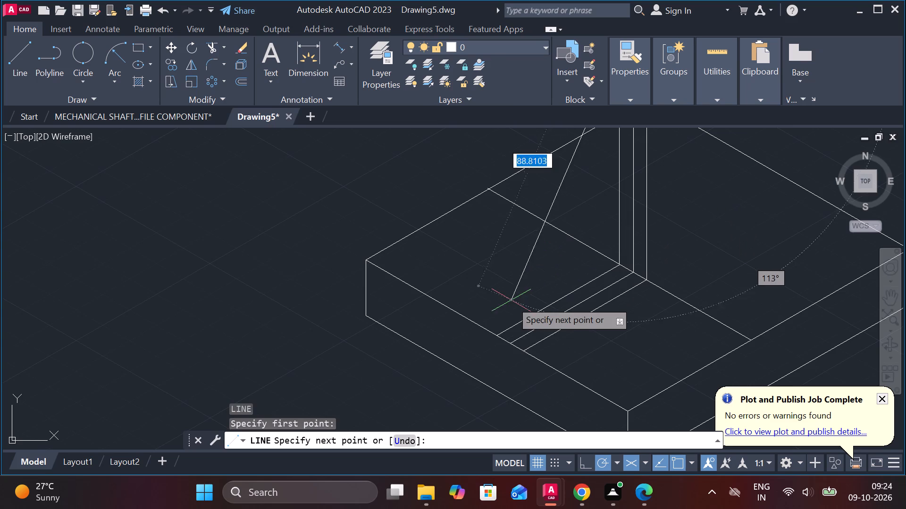
pyautogui.click(499, 336)
pyautogui.press('Escape')
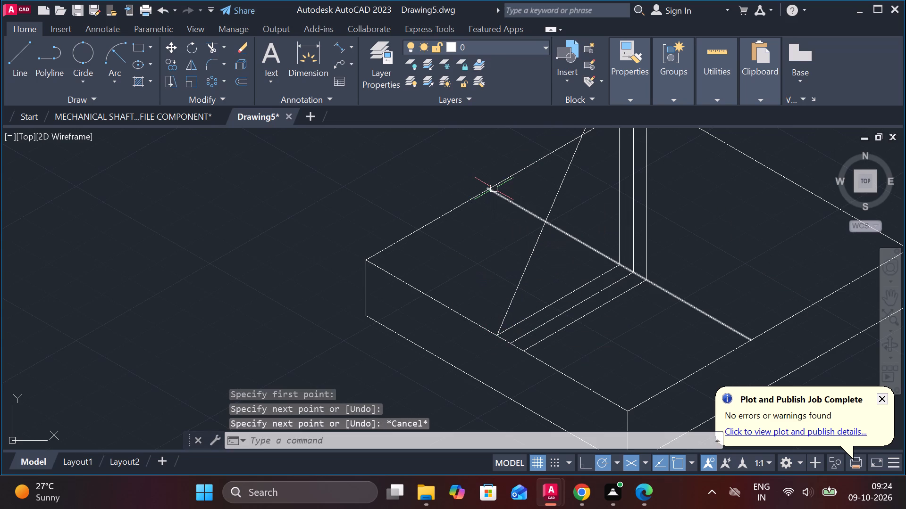
# Draw the second slanted rib edge from the right vertical's top to its rib line's end on the base's front edge.
pyautogui.press('space')
pyautogui.scroll(-1, 494, 189)
pyautogui.moveTo(618, 182); pyautogui.dragTo(569, 281, button='middle')
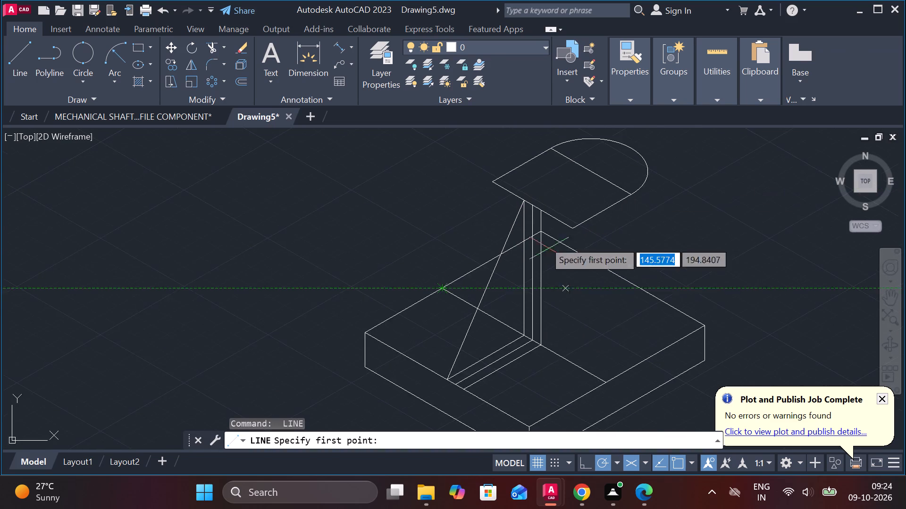
pyautogui.scroll(2, 534, 218)
pyautogui.click(545, 199)
pyautogui.scroll(-3, 531, 224)
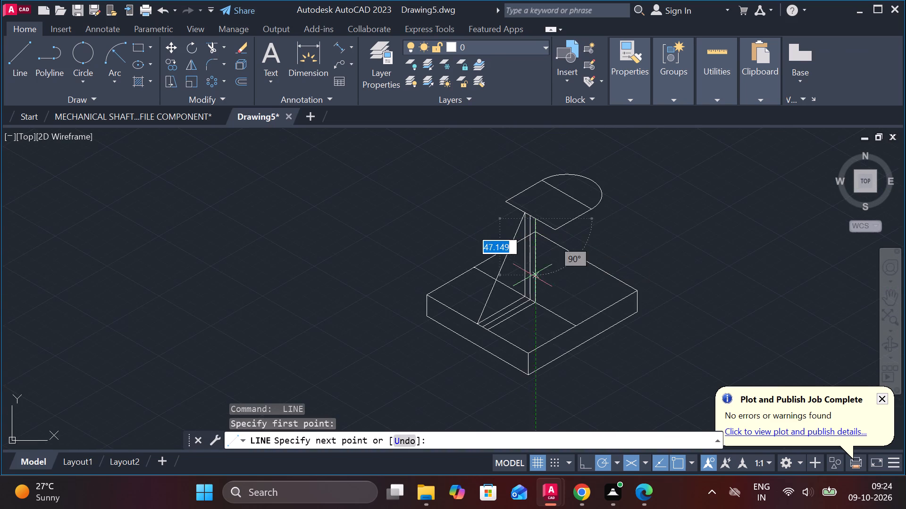
pyautogui.scroll(2, 475, 347)
pyautogui.click(505, 312)
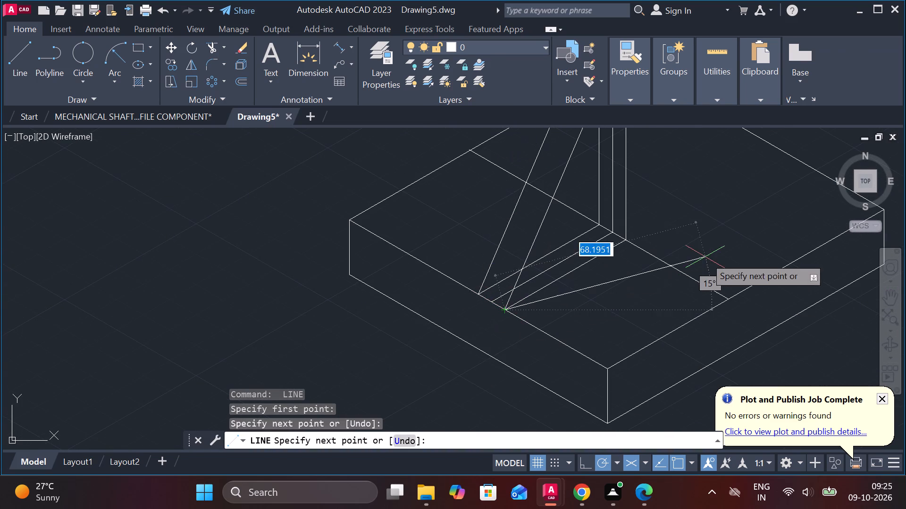
pyautogui.press('Escape')
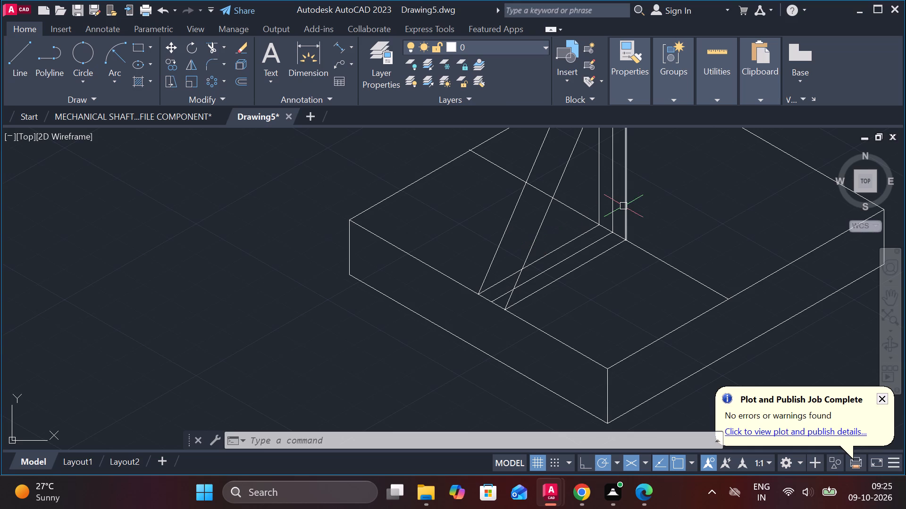
# Erase the middle rib line on the base's top face and the middle vertical line.
pyautogui.click(581, 244)
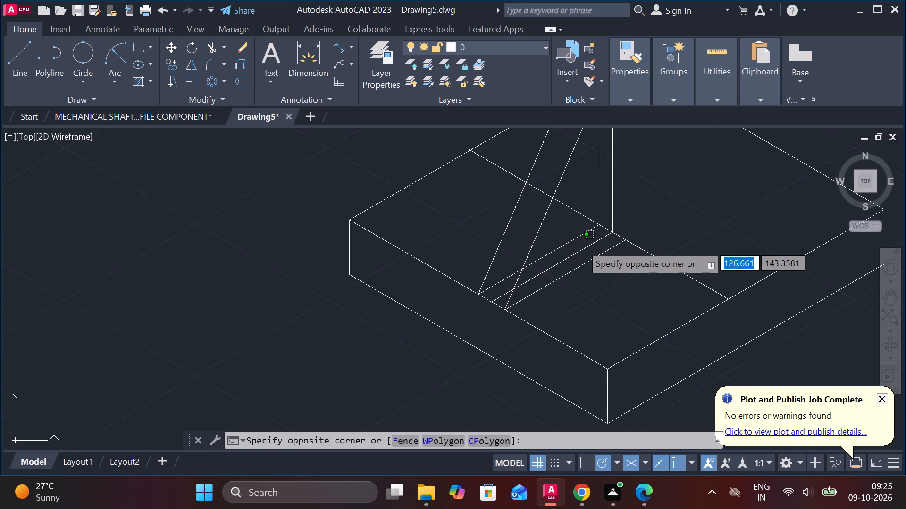
pyautogui.click(581, 248)
pyautogui.click(580, 251)
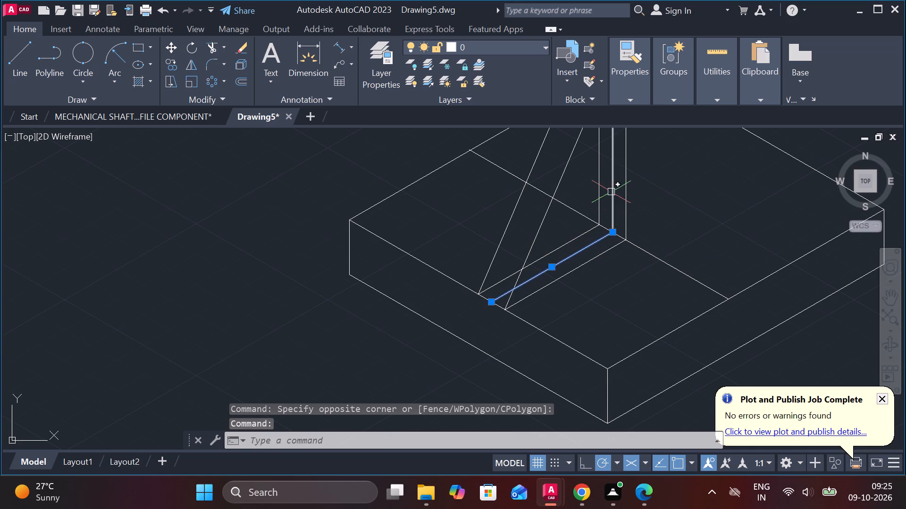
pyautogui.click(611, 191)
pyautogui.write('e')
pyautogui.press('space')
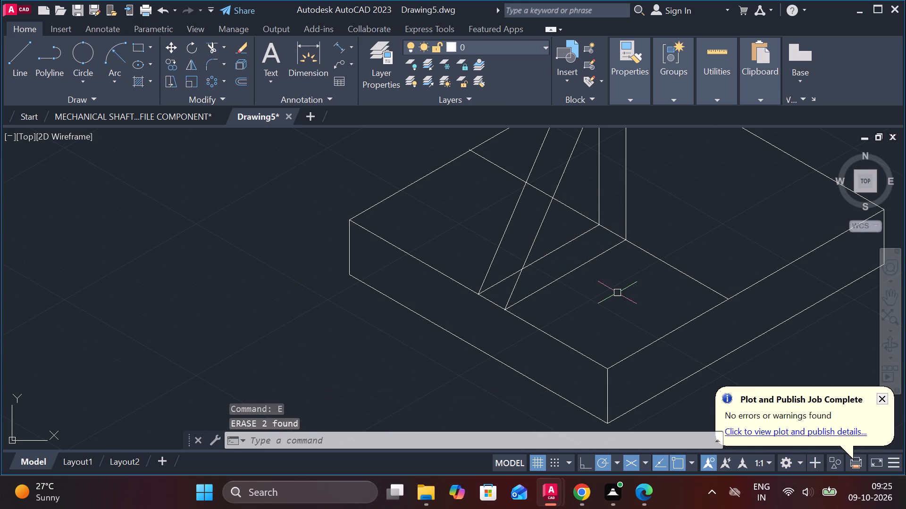
# Trim the cross line's portions between the two verticals and behind the slanted rib.
pyautogui.write('tr')
pyautogui.press('space')
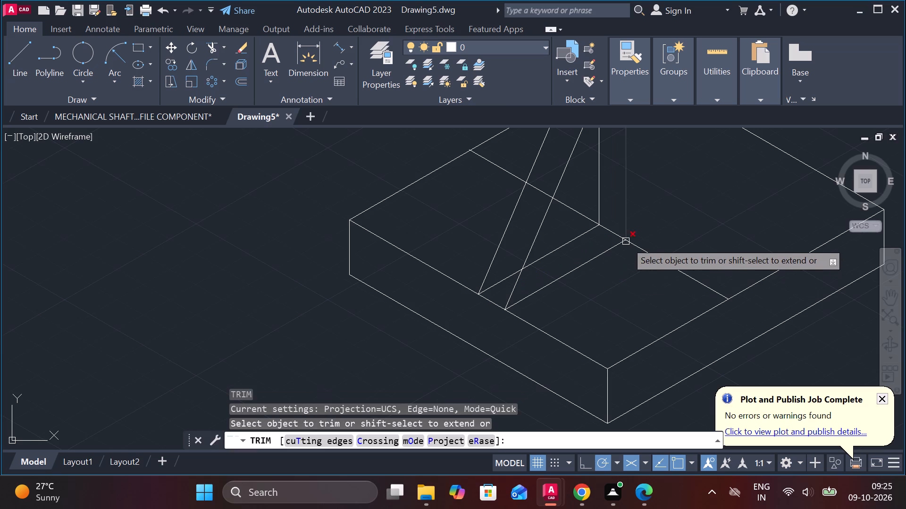
pyautogui.click(613, 230)
pyautogui.click(581, 213)
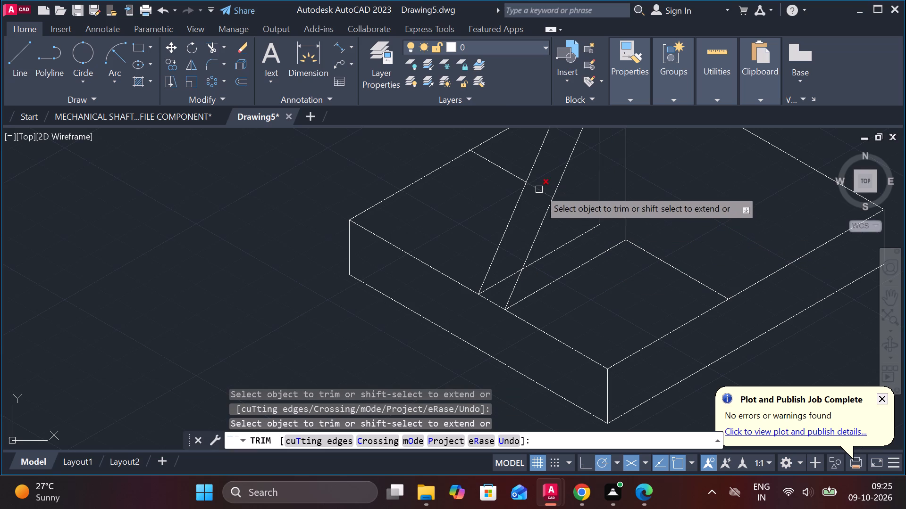
pyautogui.click(536, 189)
pyautogui.scroll(-1, 536, 189)
pyautogui.scroll(-1, 638, 223)
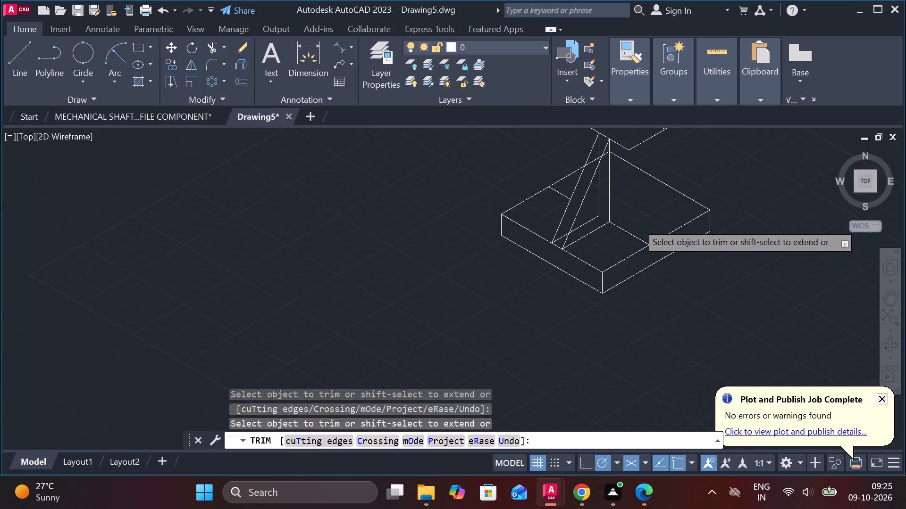
pyautogui.moveTo(670, 163); pyautogui.dragTo(620, 273, button='middle')
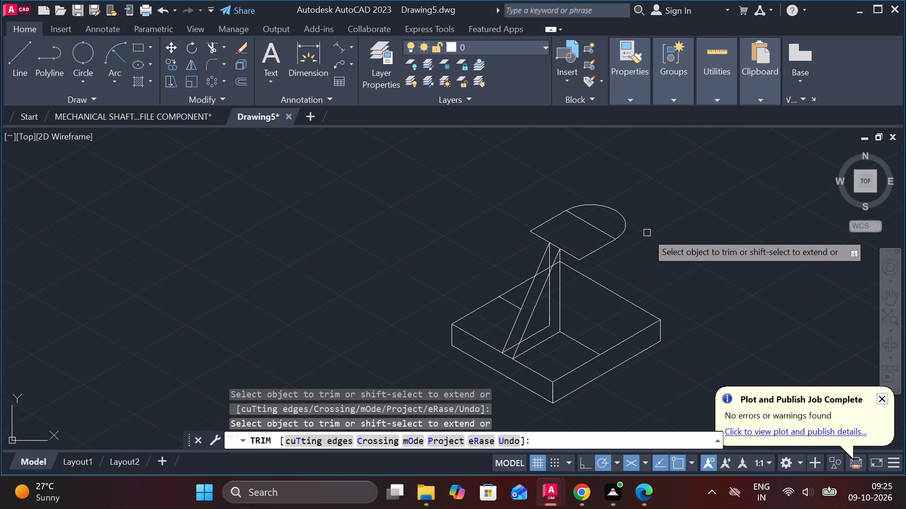
pyautogui.press('Escape')
# Draw a 70-long vertical line straight down from the front corner of the upper rounded face.
pyautogui.press('l')
pyautogui.press('Return')
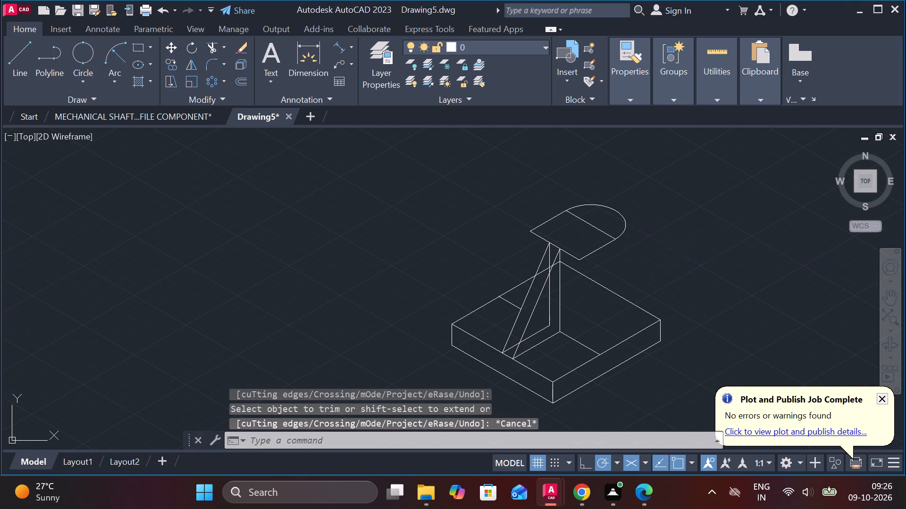
pyautogui.click(577, 258)
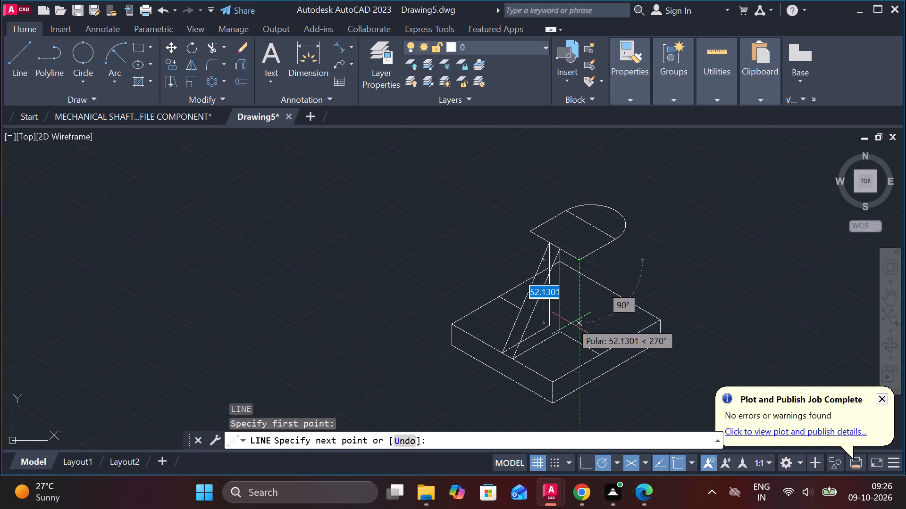
pyautogui.write('70')
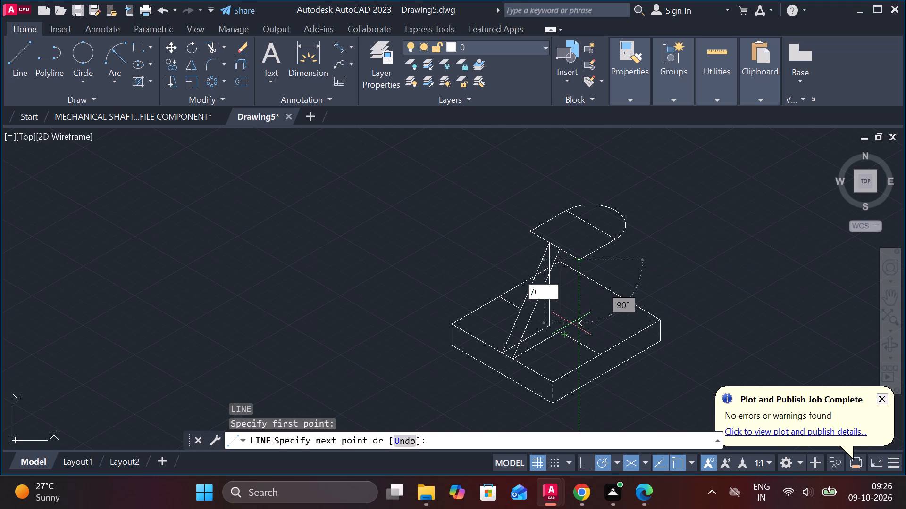
pyautogui.press('Return')
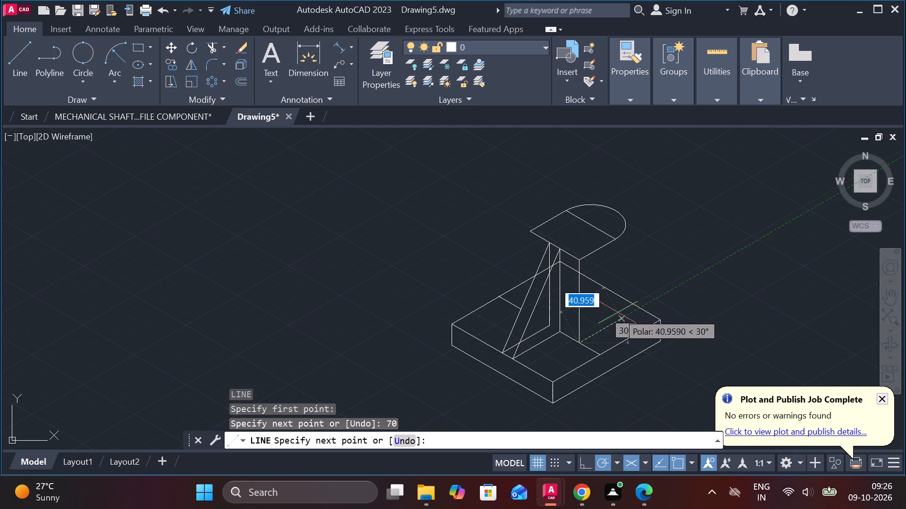
pyautogui.scroll(1, 618, 312)
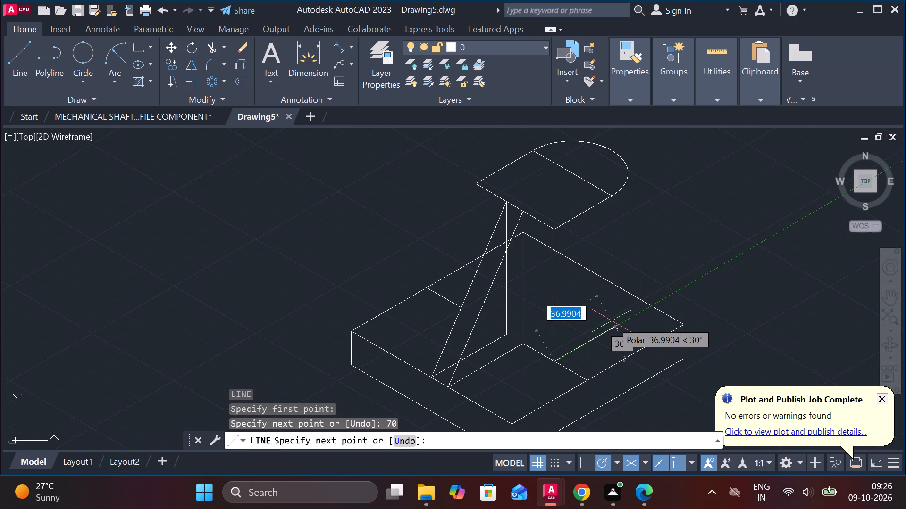
pyautogui.press('Escape')
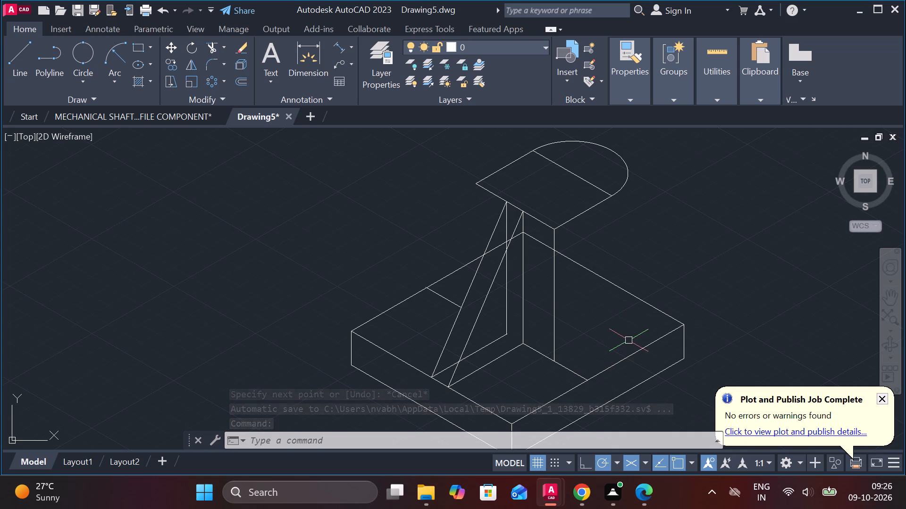
# Trim the cross line on the base's top face where it extends past the new vertical line.
pyautogui.write('tr')
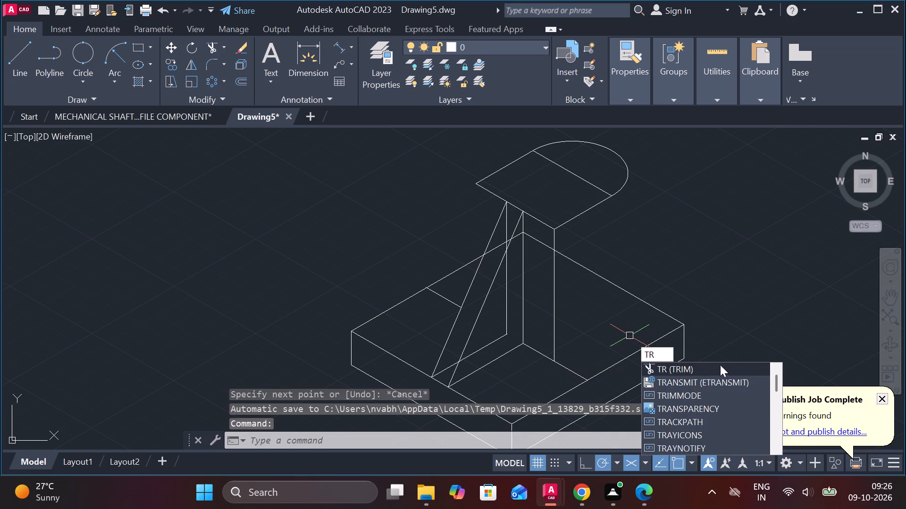
pyautogui.click(724, 366)
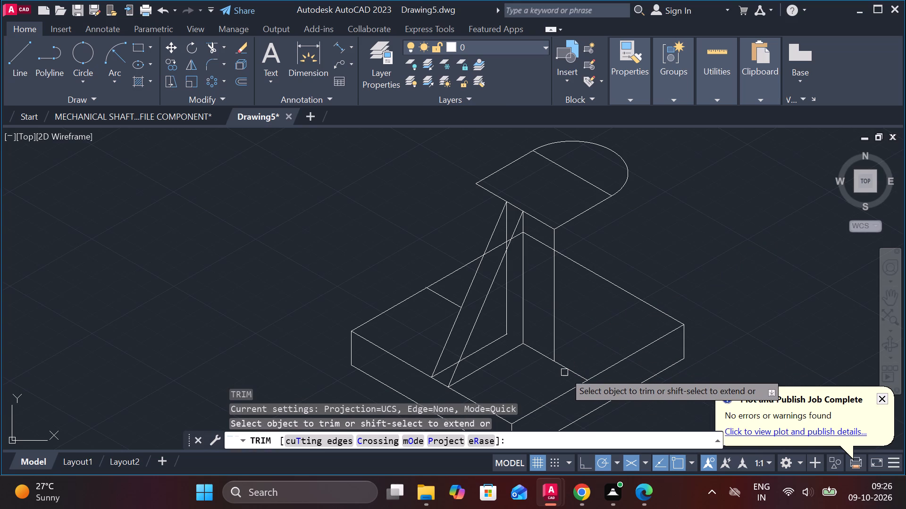
pyautogui.click(567, 368)
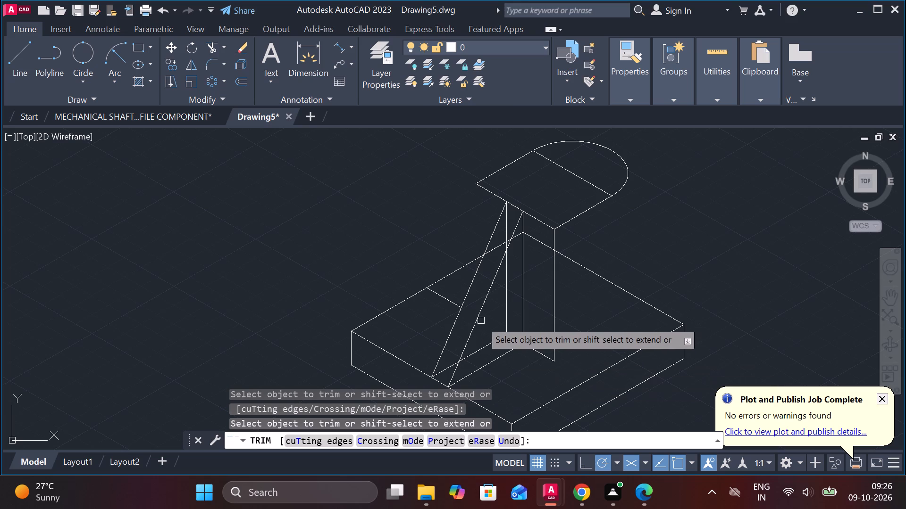
# Trim away all segments of the rib's hidden left vertical line.
pyautogui.click(510, 223)
pyautogui.scroll(3, 511, 258)
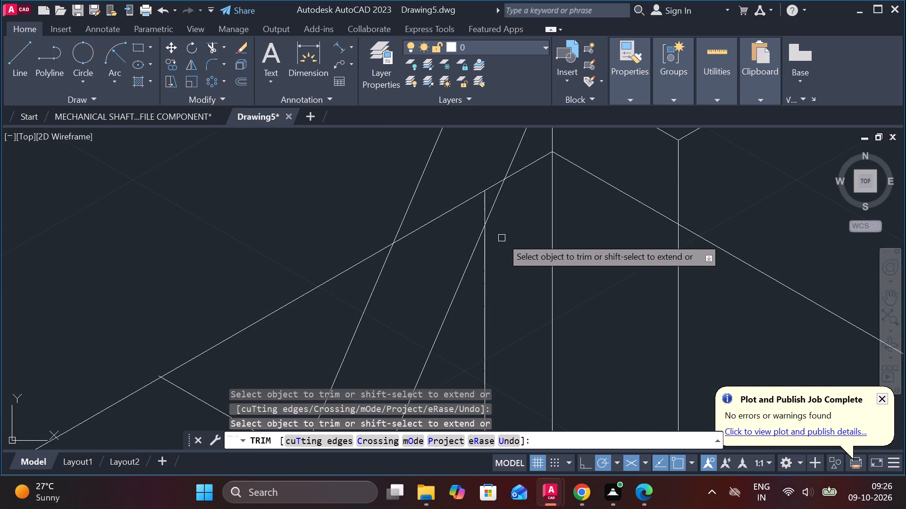
pyautogui.click(484, 205)
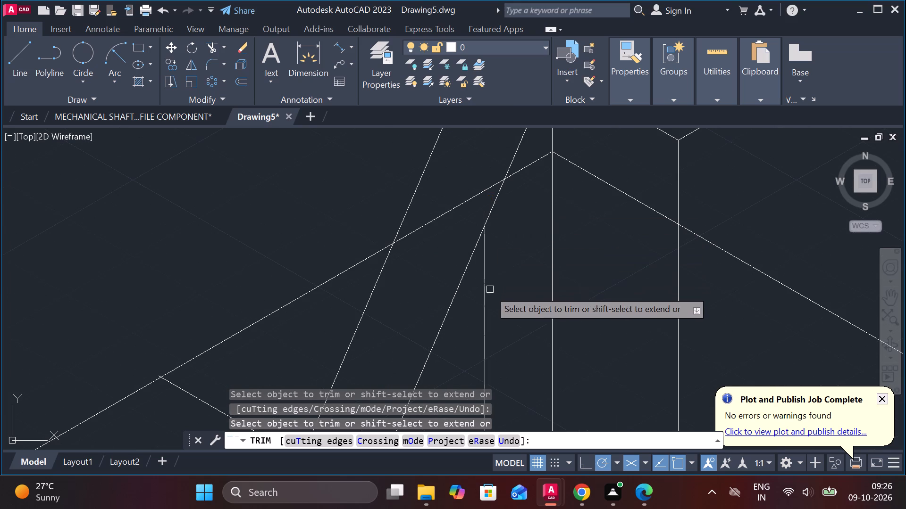
pyautogui.click(485, 297)
# Trim away the base's right rear edge and the left rear edge's portion hidden behind the rib and upright.
pyautogui.scroll(-3, 485, 297)
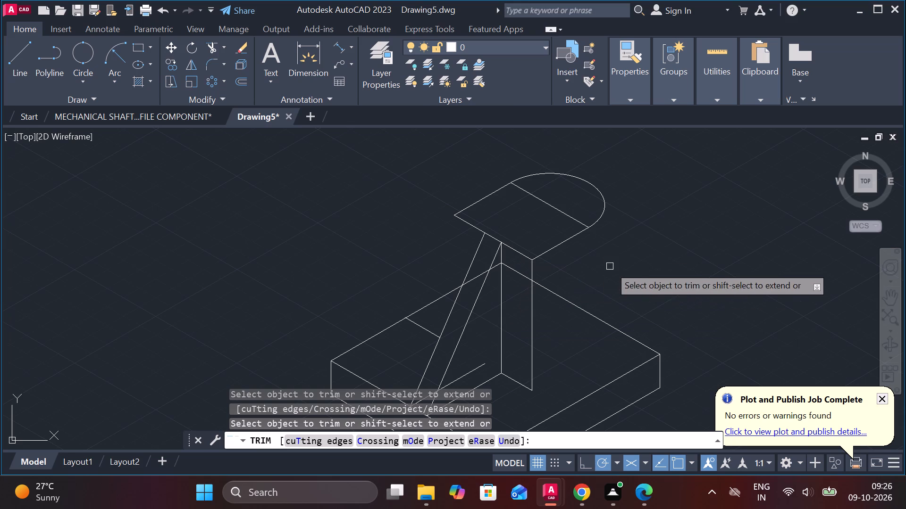
pyautogui.moveTo(610, 266); pyautogui.dragTo(630, 218, button='middle')
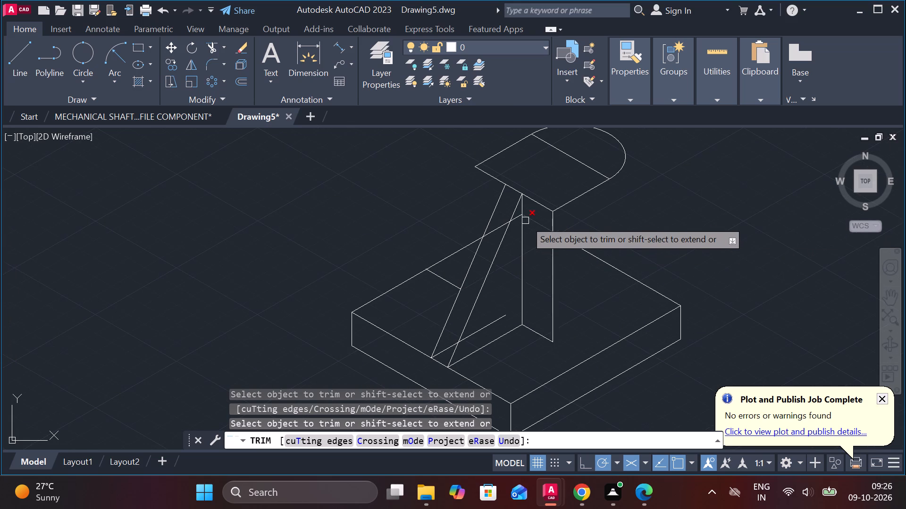
pyautogui.scroll(1, 525, 217)
pyautogui.click(540, 223)
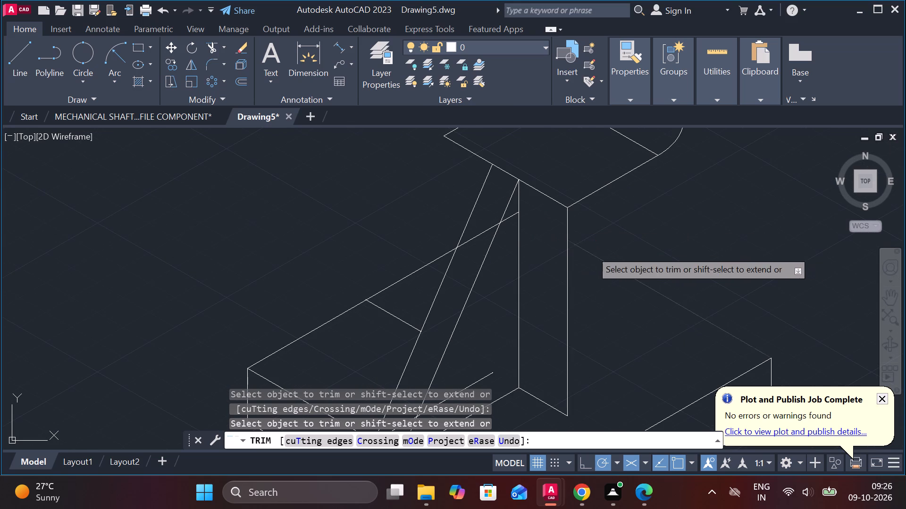
pyautogui.click(591, 250)
pyautogui.click(512, 219)
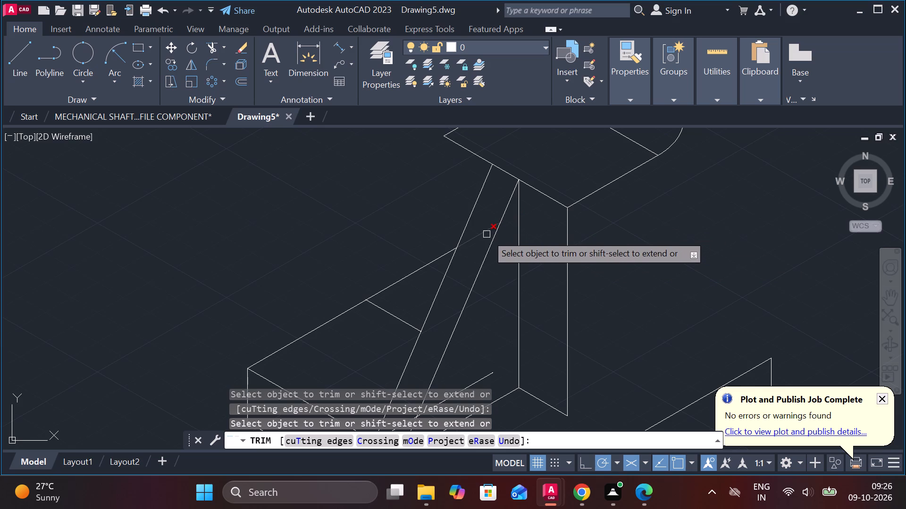
pyautogui.click(487, 234)
# Trim away the hidden rib line on the base's top face, including its leftover fragment.
pyautogui.scroll(-2, 336, 251)
pyautogui.scroll(1, 449, 306)
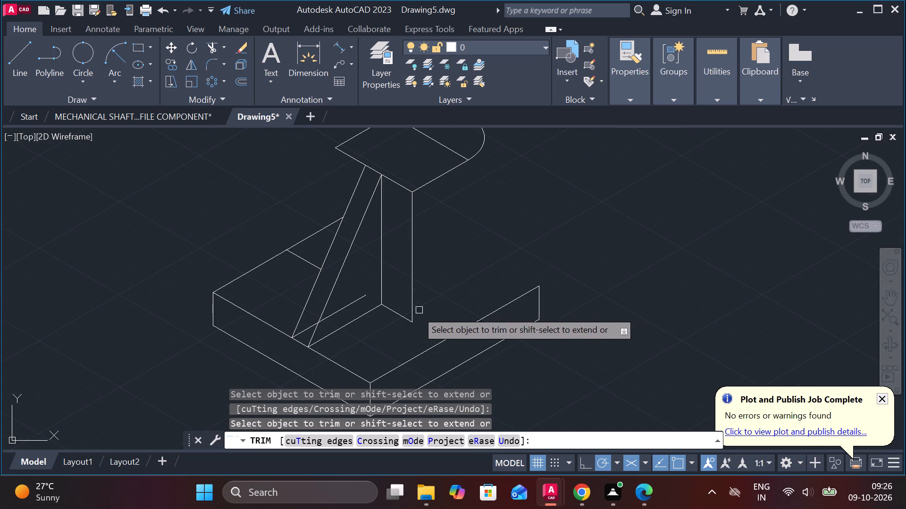
pyautogui.moveTo(368, 329); pyautogui.dragTo(397, 330, button='middle')
pyautogui.click(367, 312)
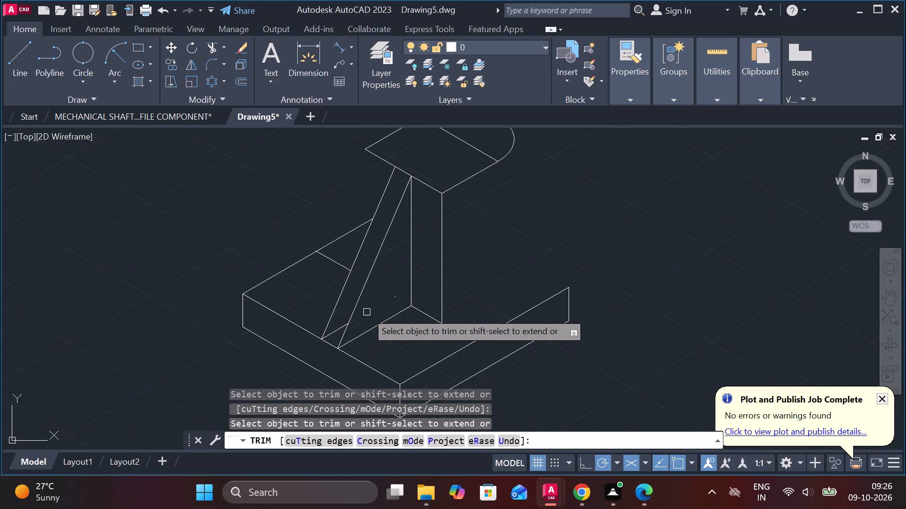
pyautogui.click(337, 330)
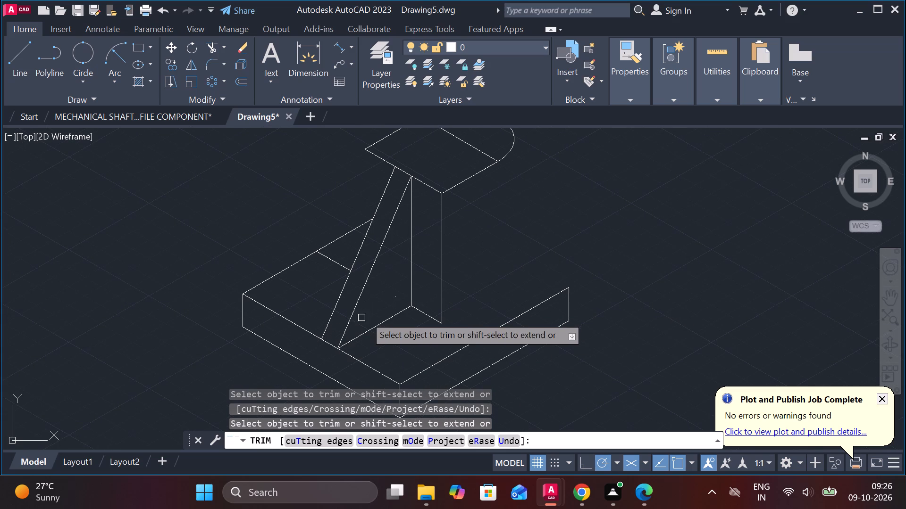
pyautogui.click(396, 294)
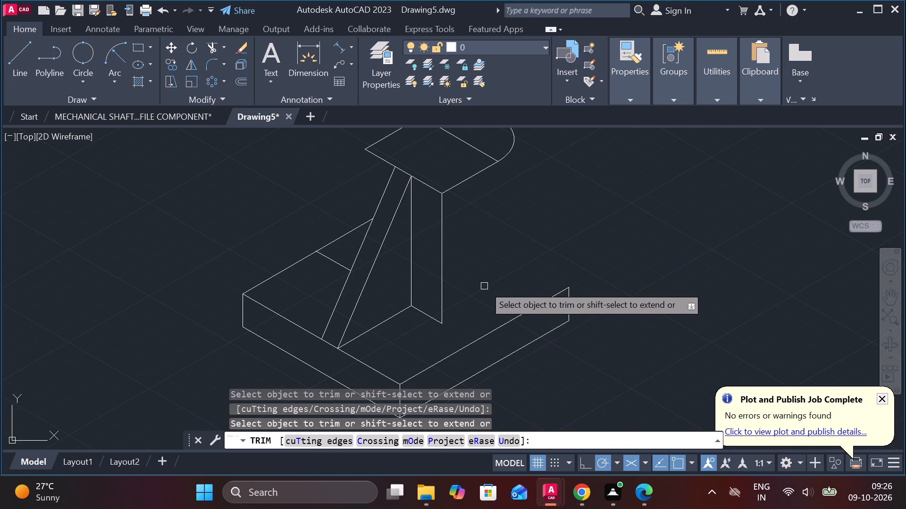
pyautogui.scroll(-1, 483, 284)
pyautogui.moveTo(506, 270); pyautogui.dragTo(553, 353, button='middle')
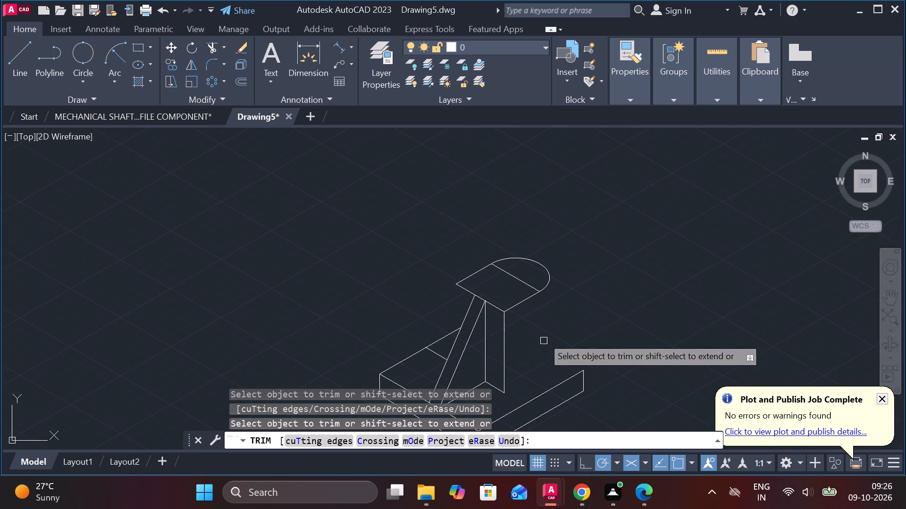
pyautogui.scroll(1, 549, 306)
pyautogui.press('Escape')
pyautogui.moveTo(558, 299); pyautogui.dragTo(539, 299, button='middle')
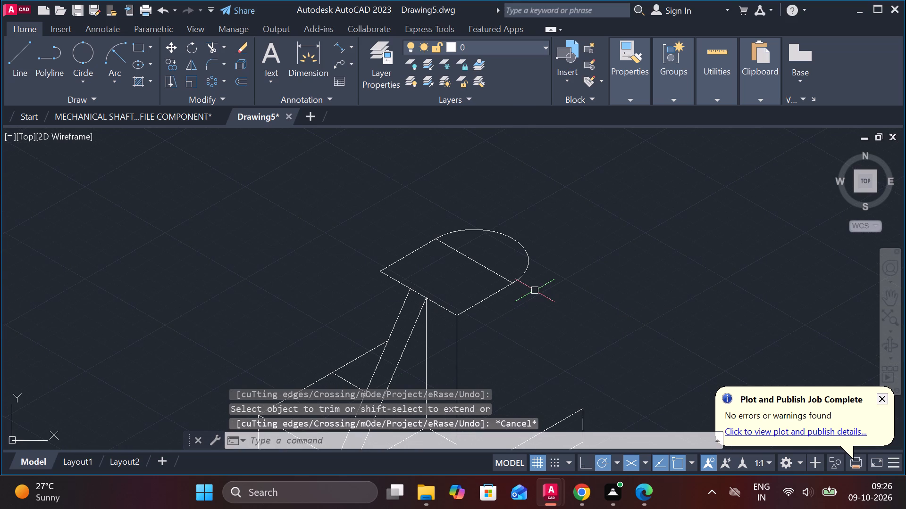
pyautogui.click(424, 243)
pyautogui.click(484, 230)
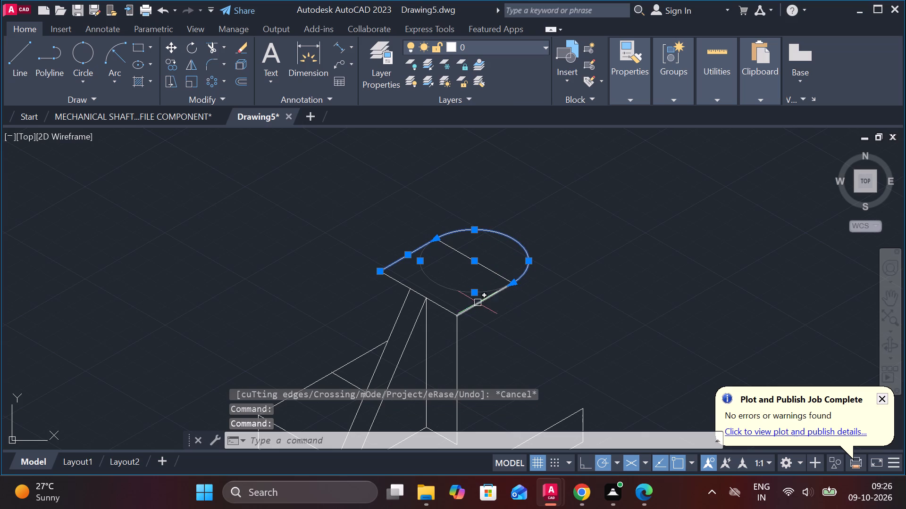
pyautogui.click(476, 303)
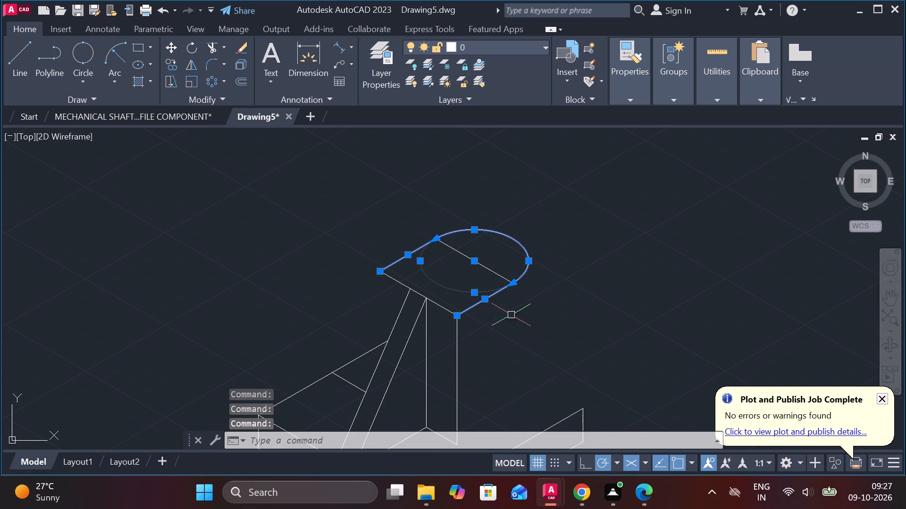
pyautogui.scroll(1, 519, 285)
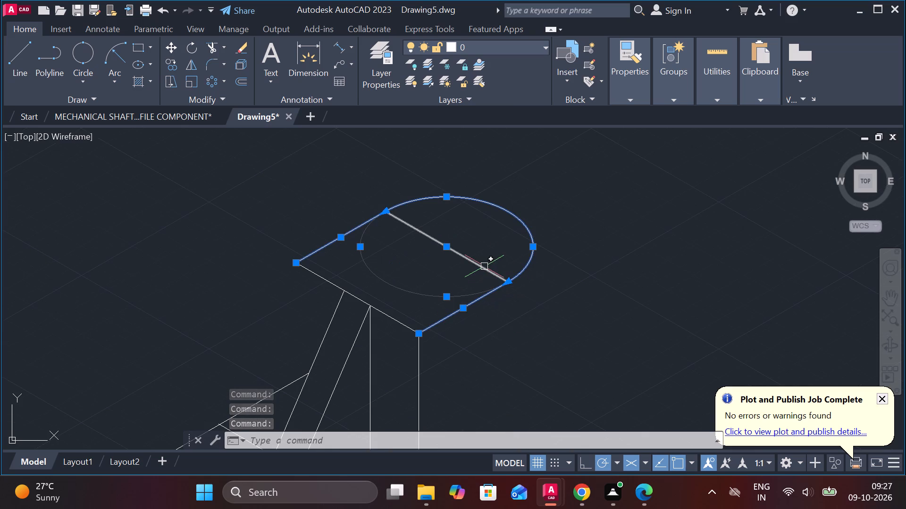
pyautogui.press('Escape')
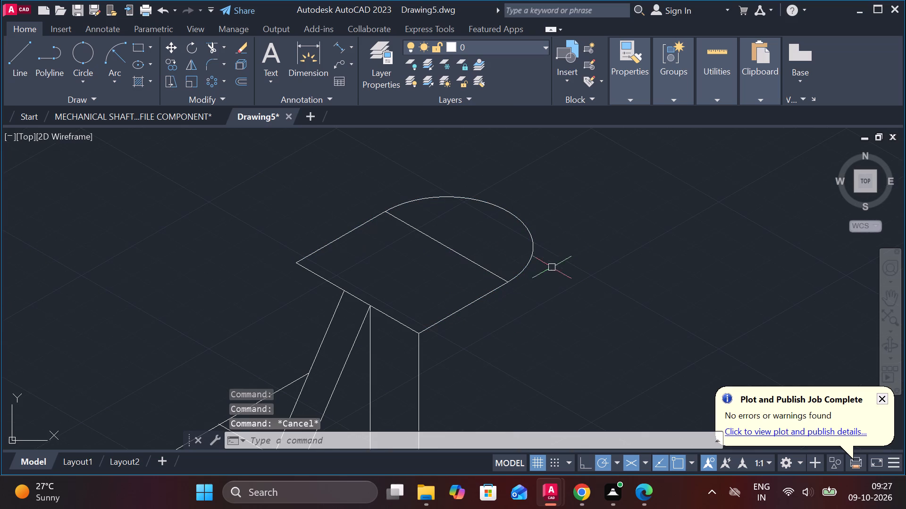
# Copy the upper face's arc and right straight edge 15 vertically downward, using the arc's centre as base point.
pyautogui.click(468, 303)
pyautogui.click(524, 236)
pyautogui.click(536, 232)
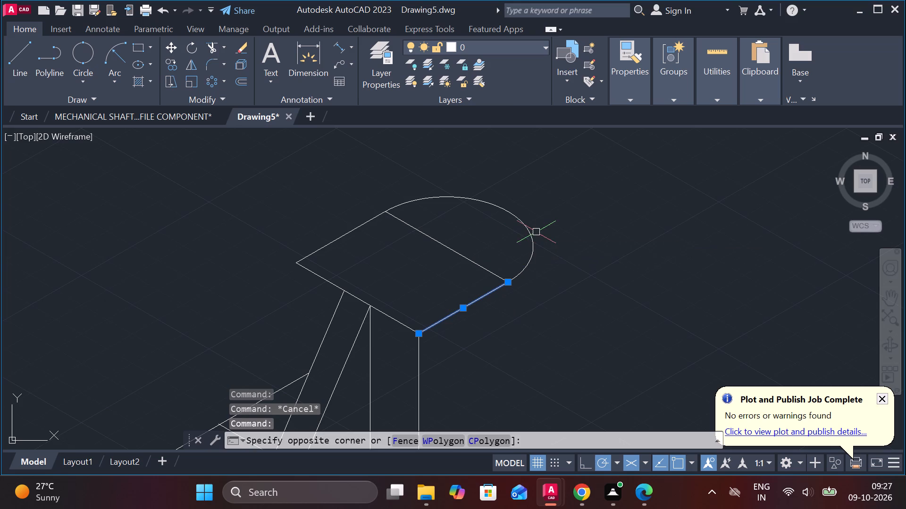
pyautogui.click(528, 218)
pyautogui.click(525, 230)
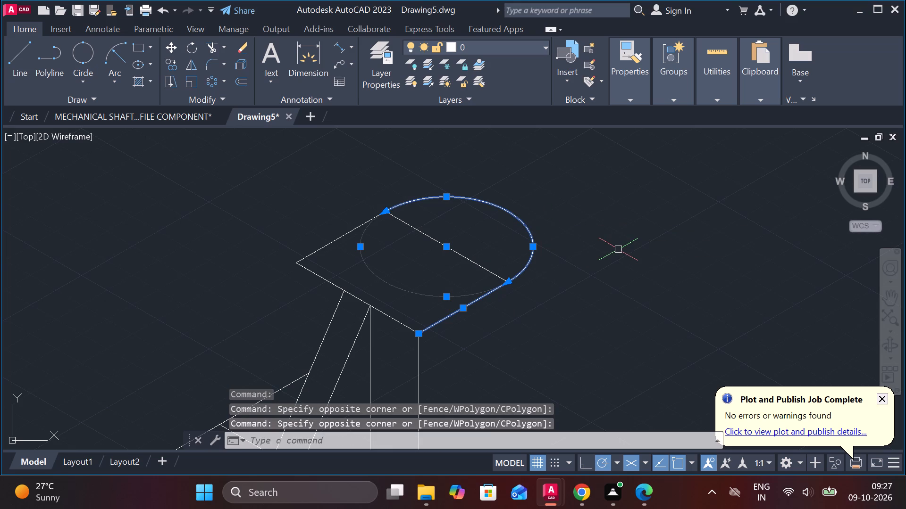
pyautogui.write('co')
pyautogui.press('Return')
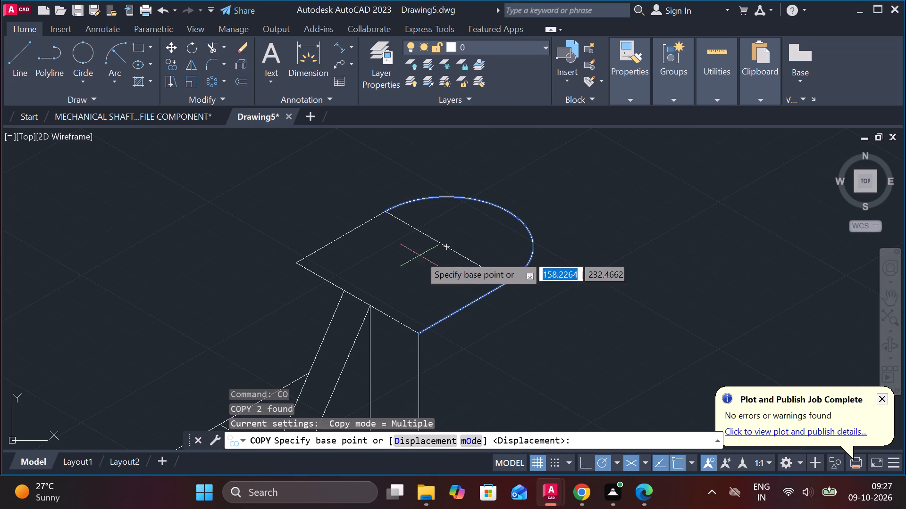
pyautogui.click(445, 246)
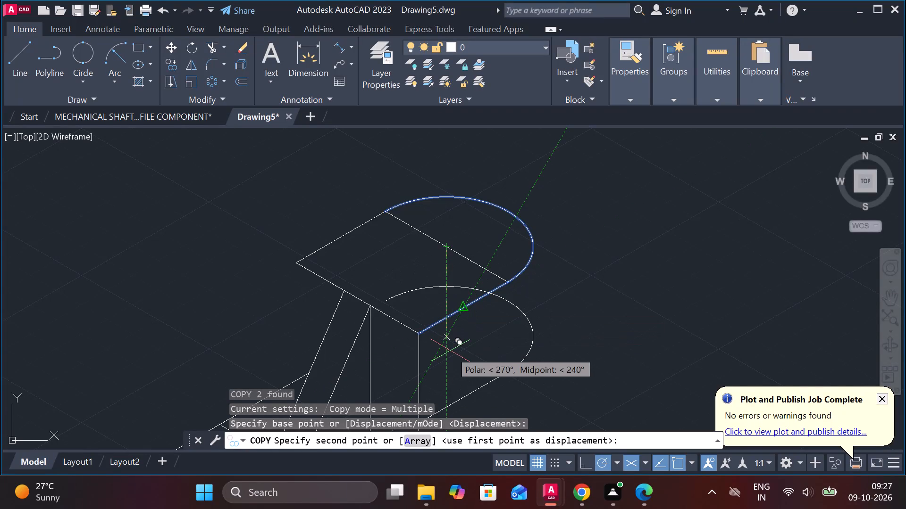
pyautogui.write('15')
pyautogui.press('space')
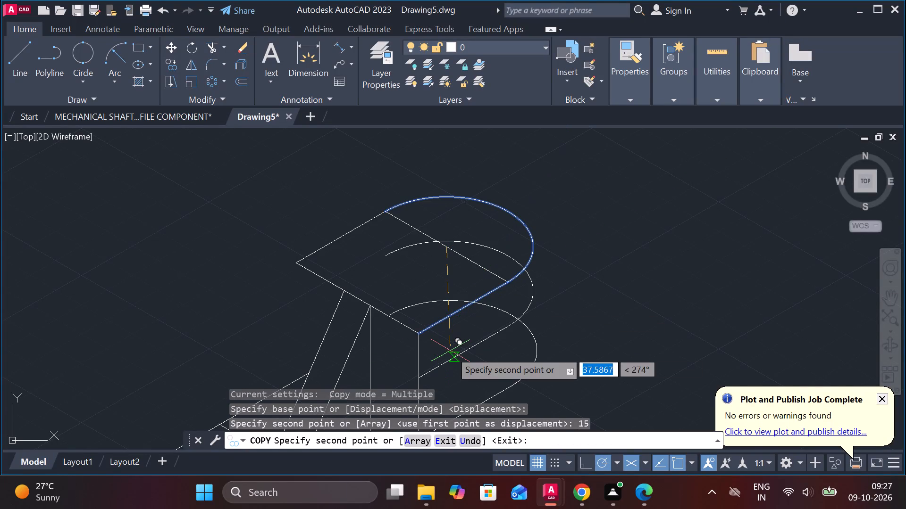
pyautogui.moveTo(595, 312); pyautogui.dragTo(579, 235, button='middle')
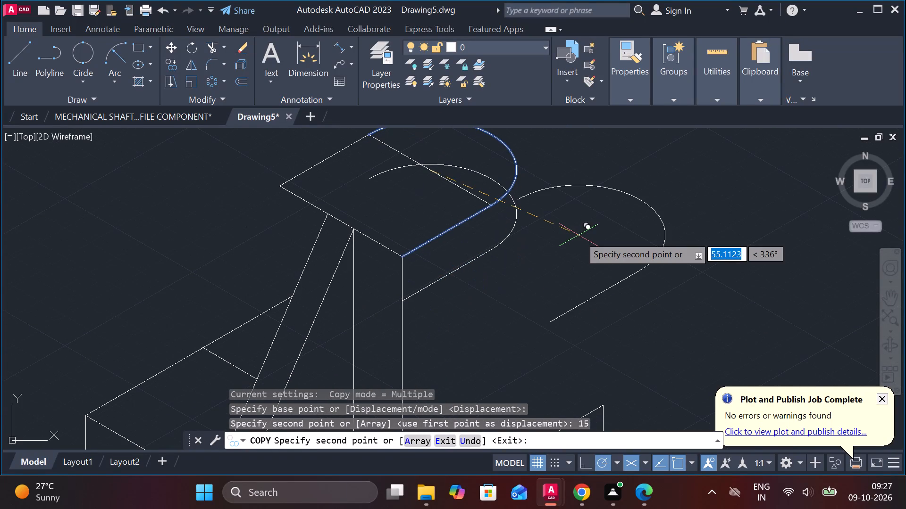
pyautogui.press('Escape')
# Copy the upright's front vertical edge 15 along the 30° direction, using its bottom endpoint as base point.
pyautogui.scroll(-1, 490, 360)
pyautogui.moveTo(490, 359); pyautogui.dragTo(482, 317, button='middle')
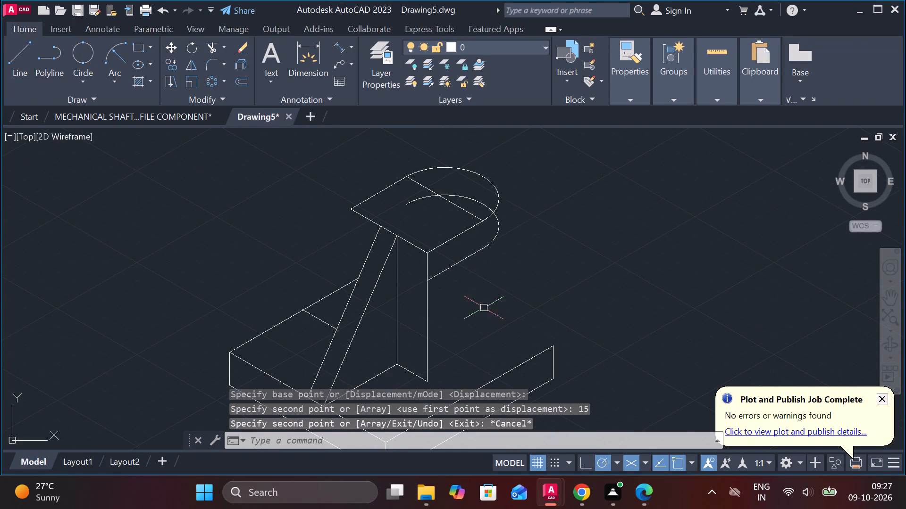
pyautogui.click(427, 297)
pyautogui.press('c')
pyautogui.press('o')
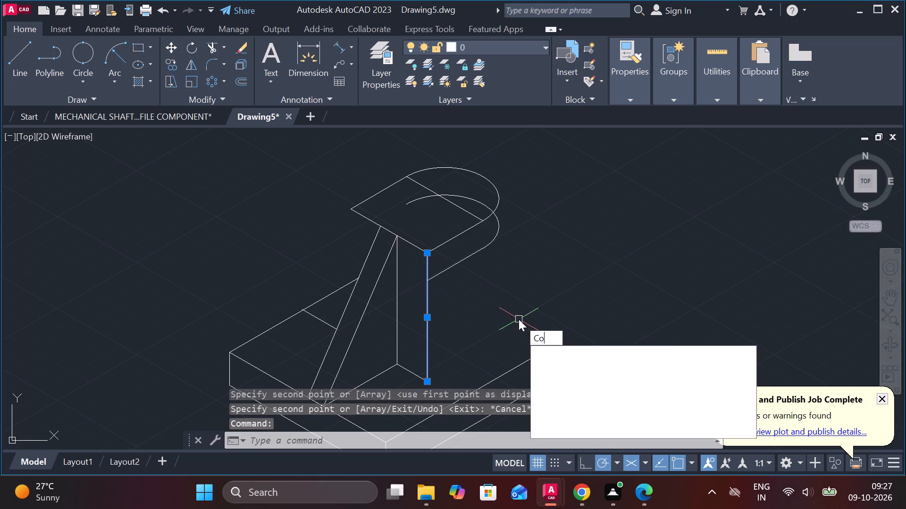
pyautogui.press('Return')
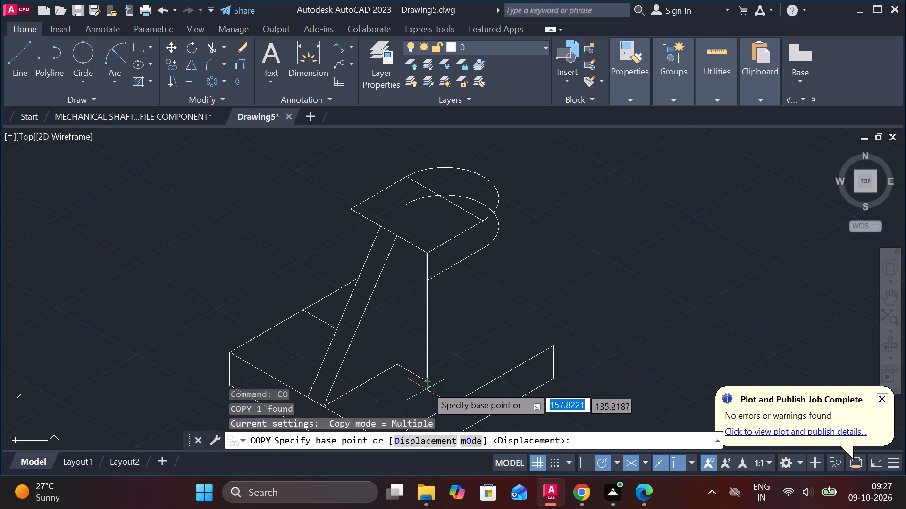
pyautogui.click(428, 382)
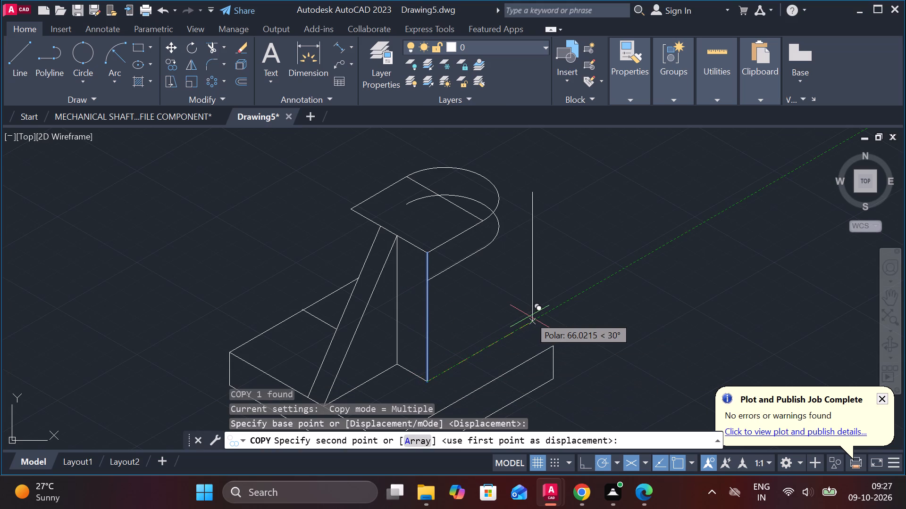
pyautogui.write('15')
pyautogui.press('space')
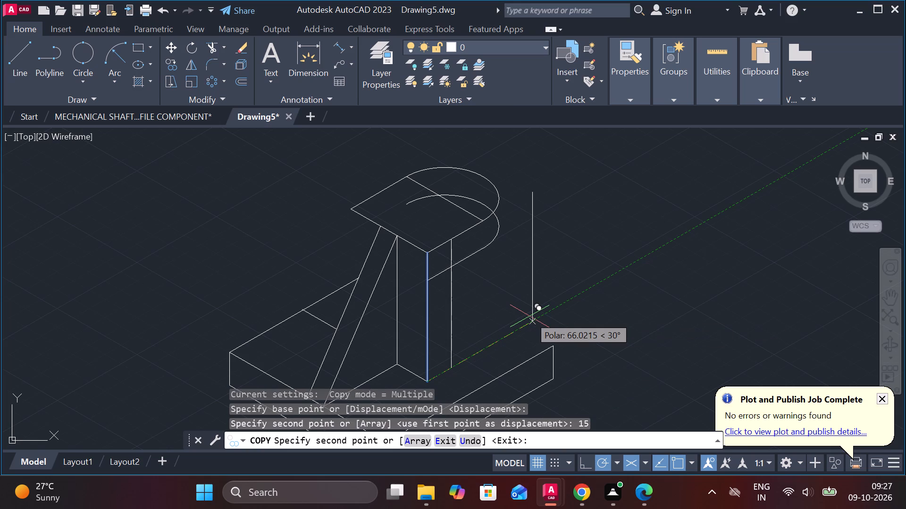
pyautogui.press('Escape')
# Trim the rounded part's lower edge across the upright, the copied vertical above it, and the lower arc's portions hidden behind the top face.
pyautogui.write('tr')
pyautogui.press('space')
pyautogui.click(440, 270)
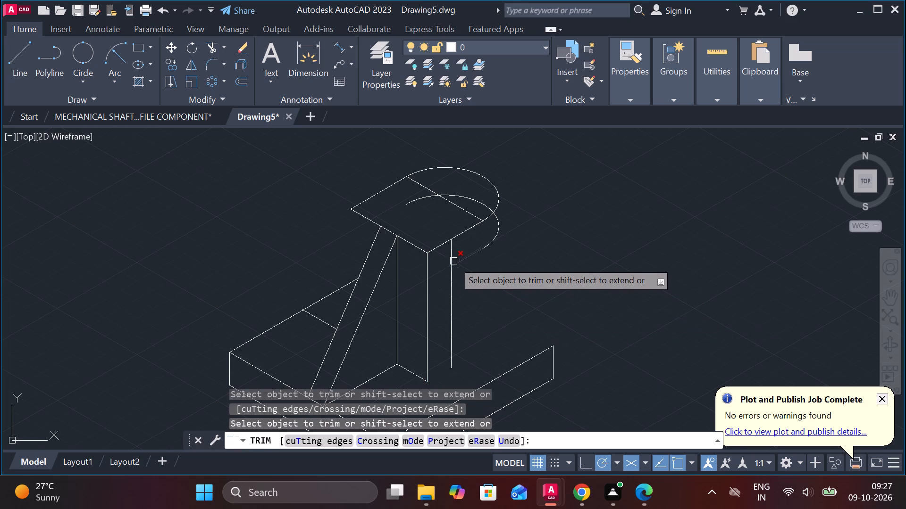
pyautogui.click(453, 257)
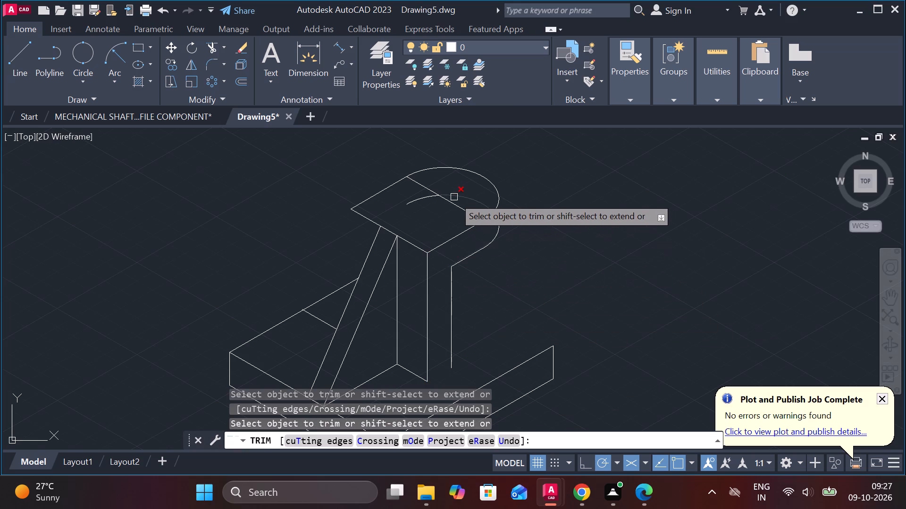
pyautogui.click(454, 197)
pyautogui.click(428, 200)
pyautogui.press('Escape')
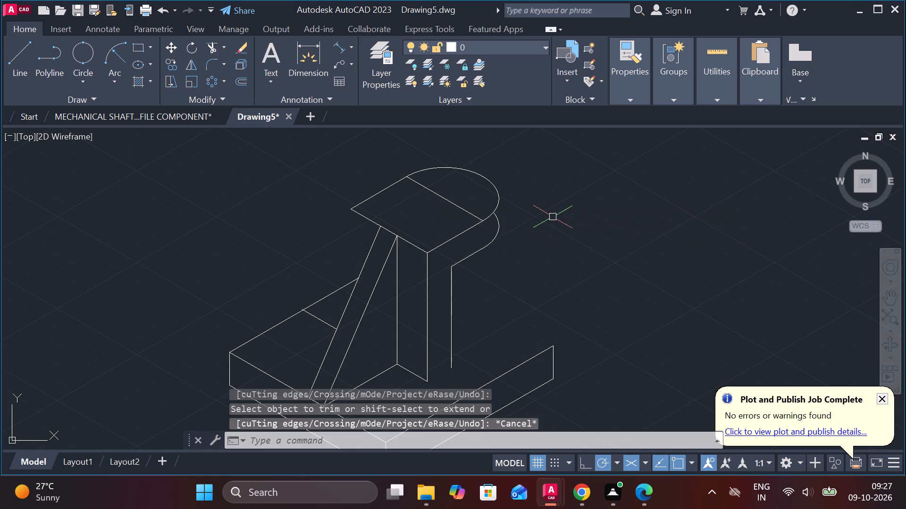
# Draw a vertical line from the upper arc's right quadrant down past the lower arc.
pyautogui.press('l')
pyautogui.press('Return')
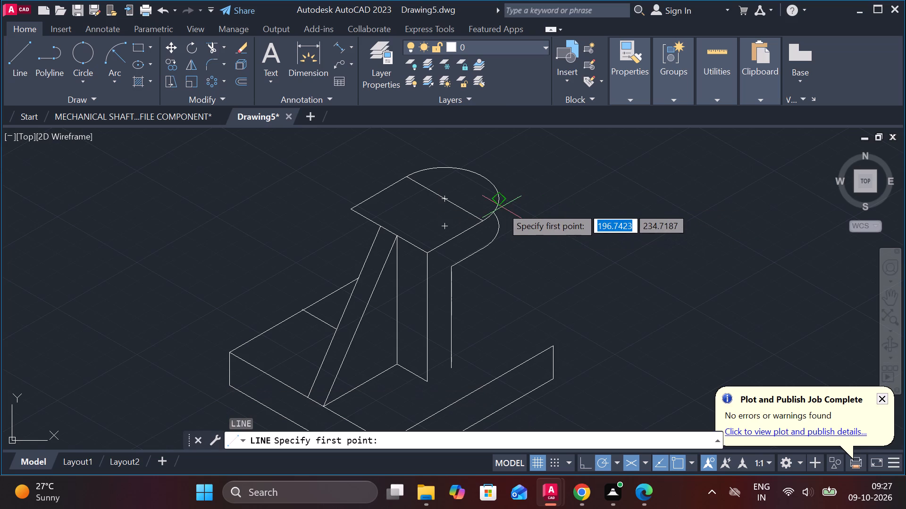
pyautogui.click(502, 207)
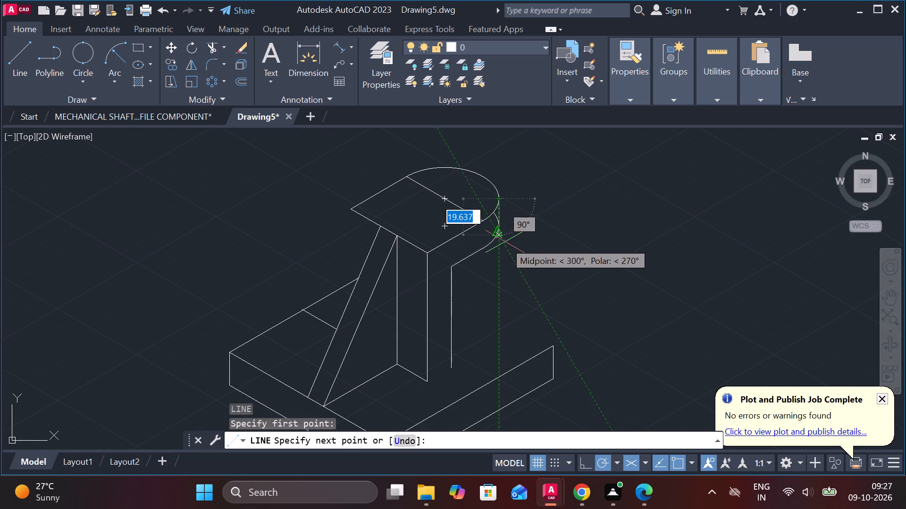
pyautogui.scroll(1, 505, 260)
pyautogui.click(500, 246)
pyautogui.press('Escape')
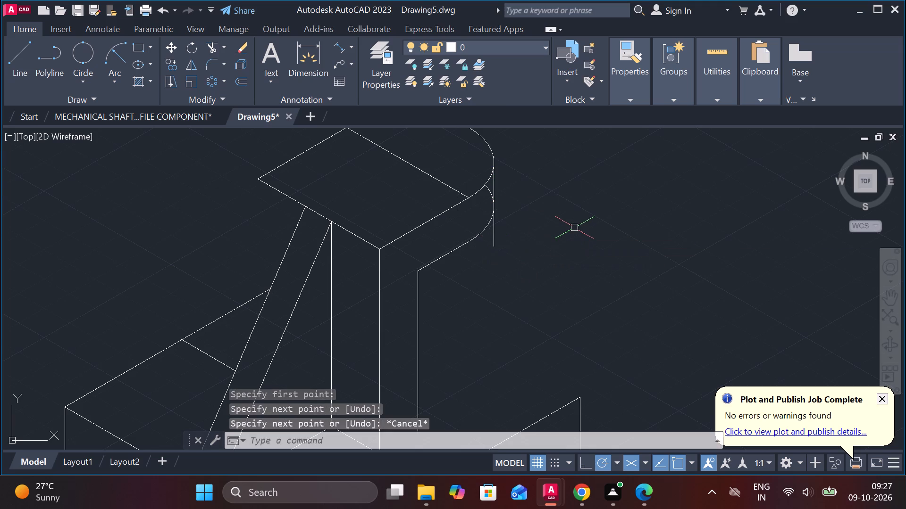
# Trim the new vertical line's overshoot below the lower arc and the lower arc's leftover piece inside that line.
pyautogui.write('tr')
pyautogui.press('space')
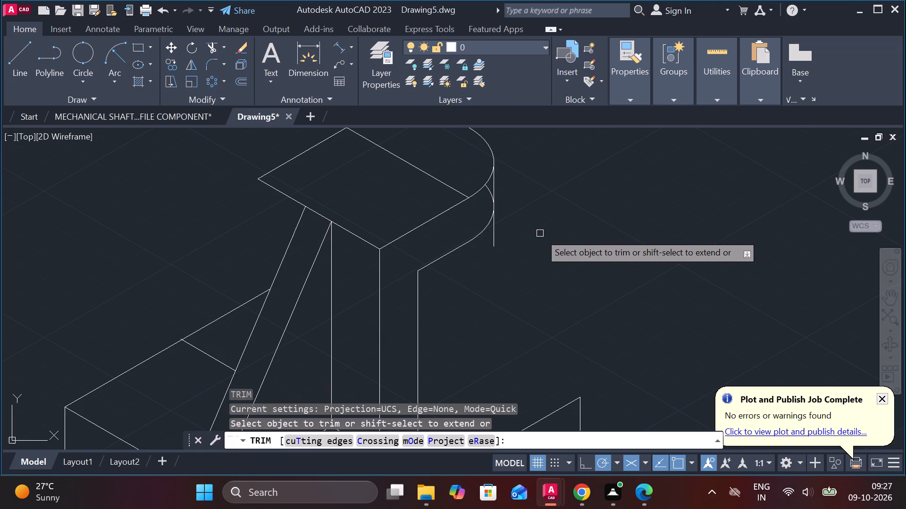
pyautogui.click(495, 241)
pyautogui.middleClick(530, 210)
pyautogui.scroll(2, 530, 210)
pyautogui.moveTo(530, 210); pyautogui.dragTo(535, 215, button='middle')
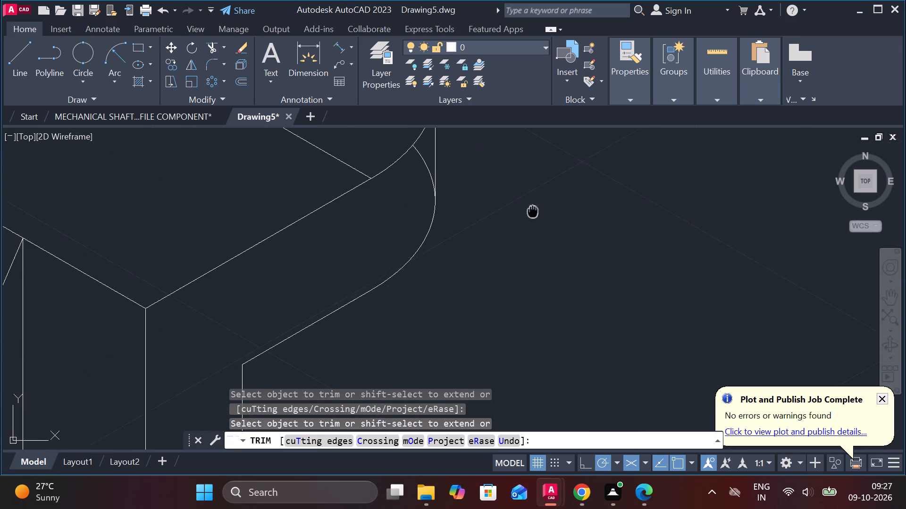
pyautogui.moveTo(535, 215); pyautogui.dragTo(554, 313, button='middle')
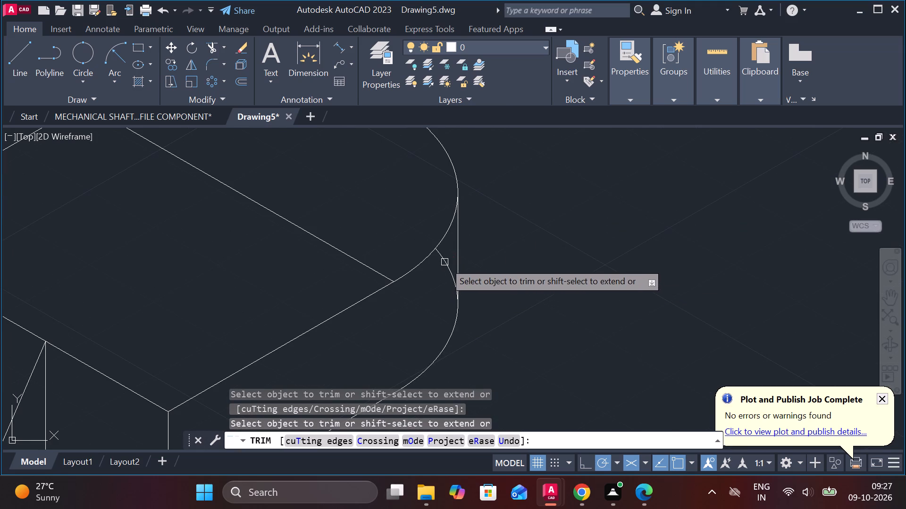
pyautogui.click(445, 262)
pyautogui.scroll(-4, 525, 265)
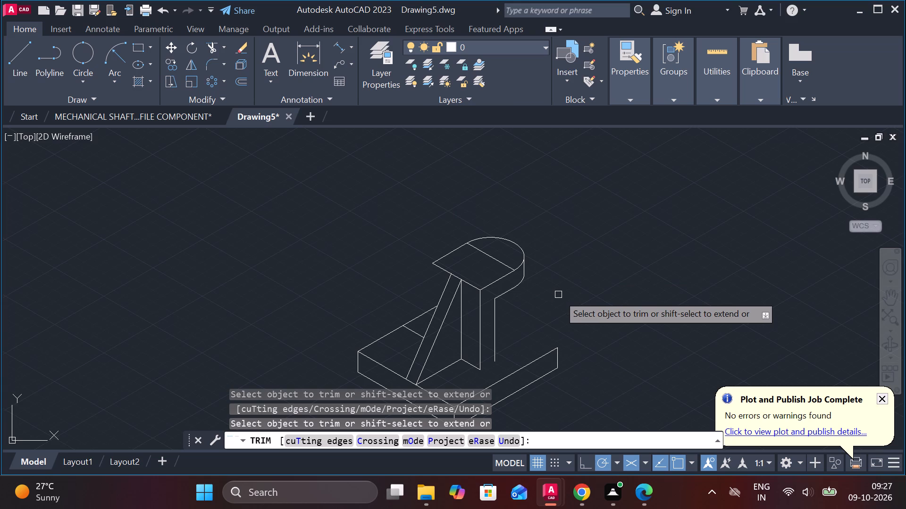
pyautogui.press('Escape')
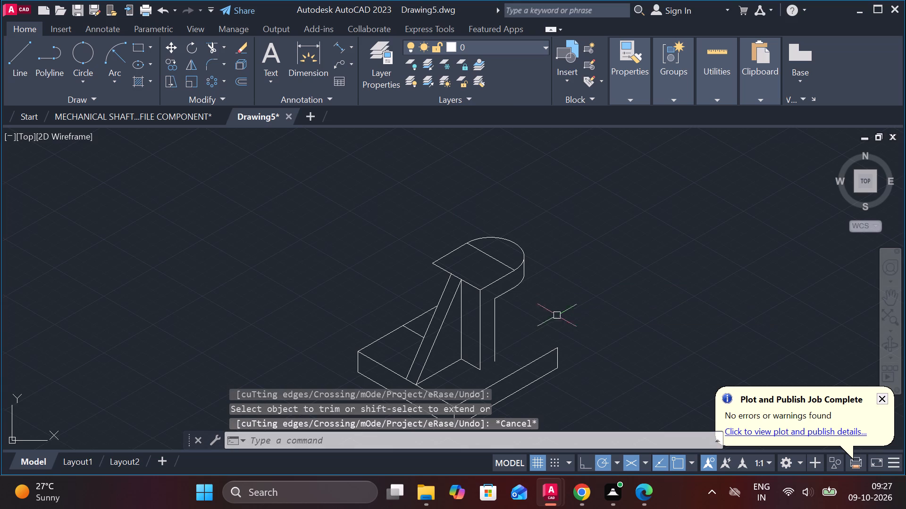
# Draw a 35-long line at 30° from the bottom corner of the upright's front vertical edge.
pyautogui.scroll(1, 510, 327)
pyautogui.moveTo(520, 334); pyautogui.dragTo(492, 269, button='middle')
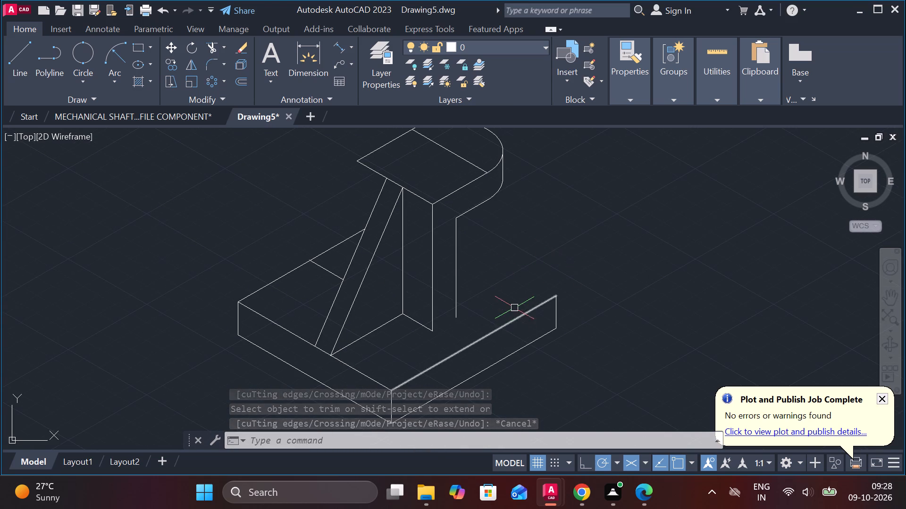
pyautogui.press('l')
pyautogui.press('Return')
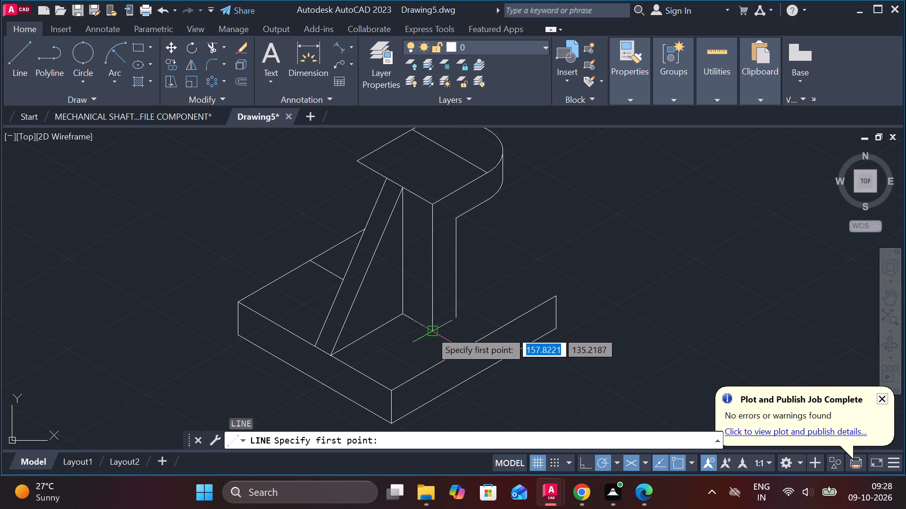
pyautogui.click(430, 331)
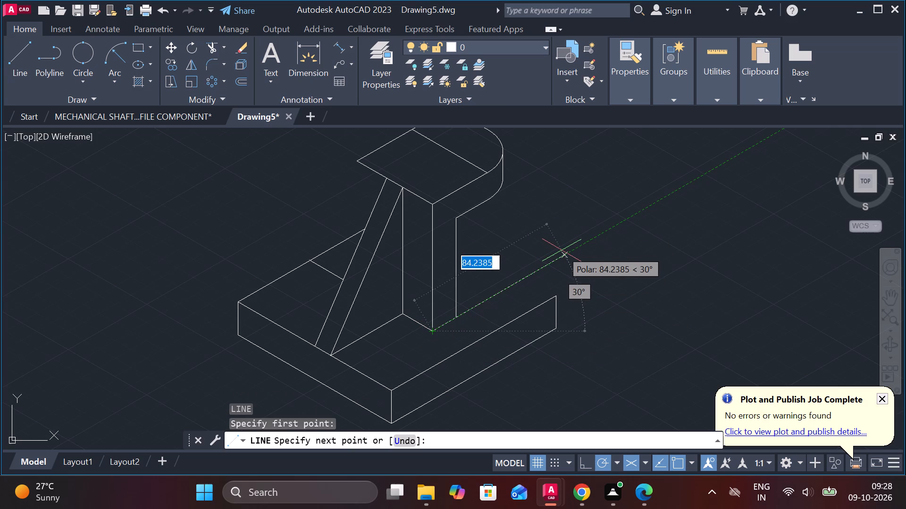
pyautogui.press('3')
pyautogui.press('5')
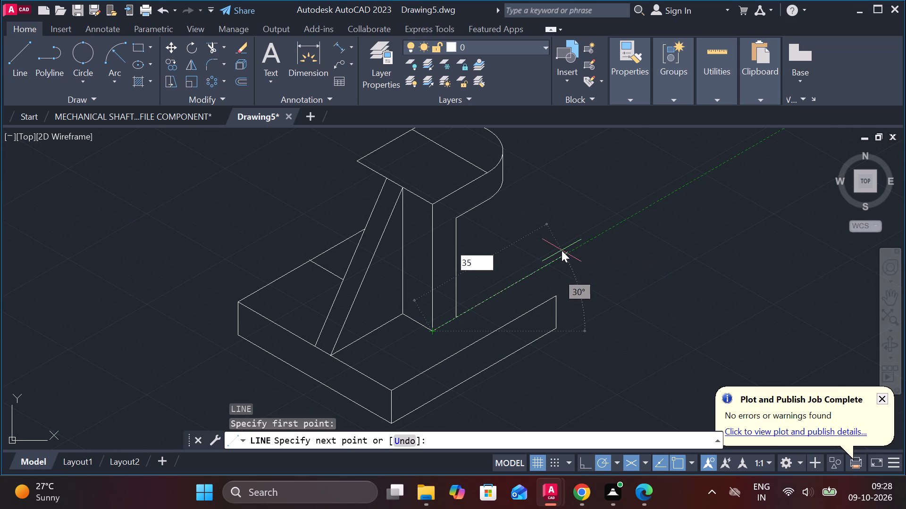
pyautogui.press('Return')
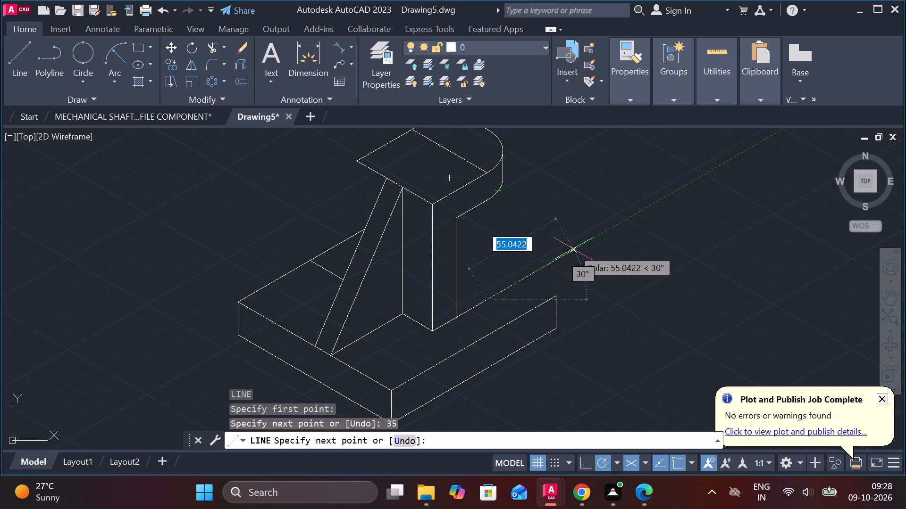
pyautogui.press('Escape')
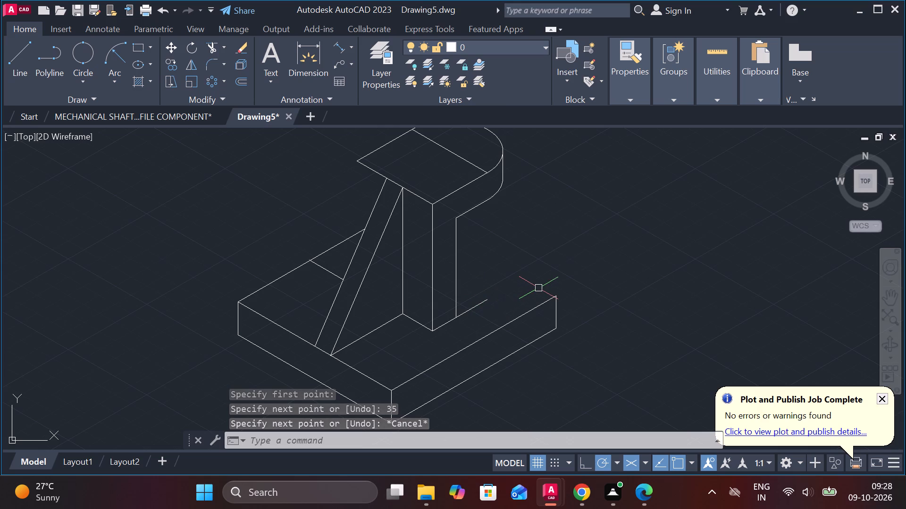
# Draw a 15-long line vertically upward from the bottom end of the upright's copied vertical edge.
pyautogui.press('l')
pyautogui.press('Return')
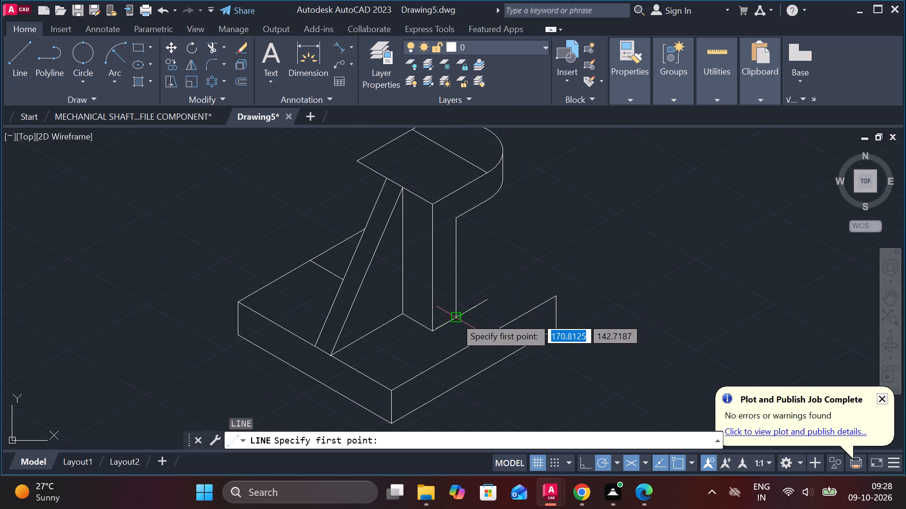
pyautogui.click(453, 317)
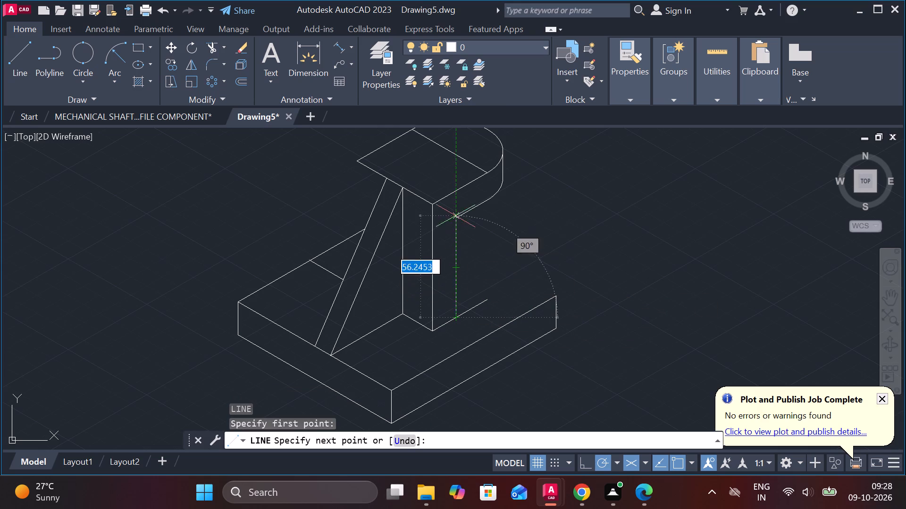
pyautogui.scroll(2, 454, 203)
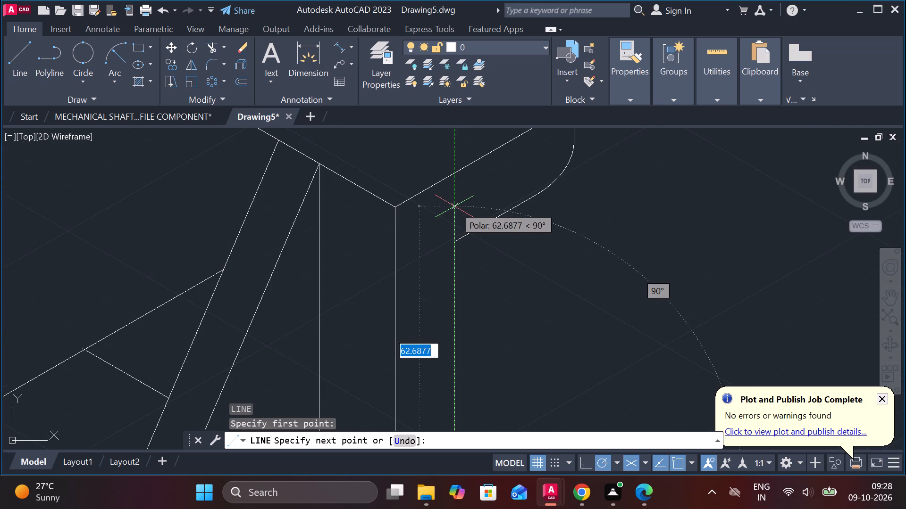
pyautogui.write('15')
pyautogui.press('space')
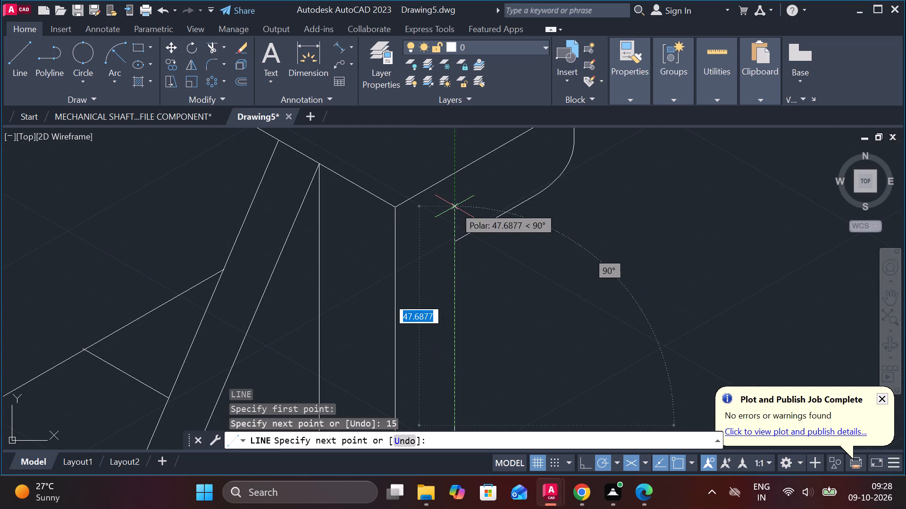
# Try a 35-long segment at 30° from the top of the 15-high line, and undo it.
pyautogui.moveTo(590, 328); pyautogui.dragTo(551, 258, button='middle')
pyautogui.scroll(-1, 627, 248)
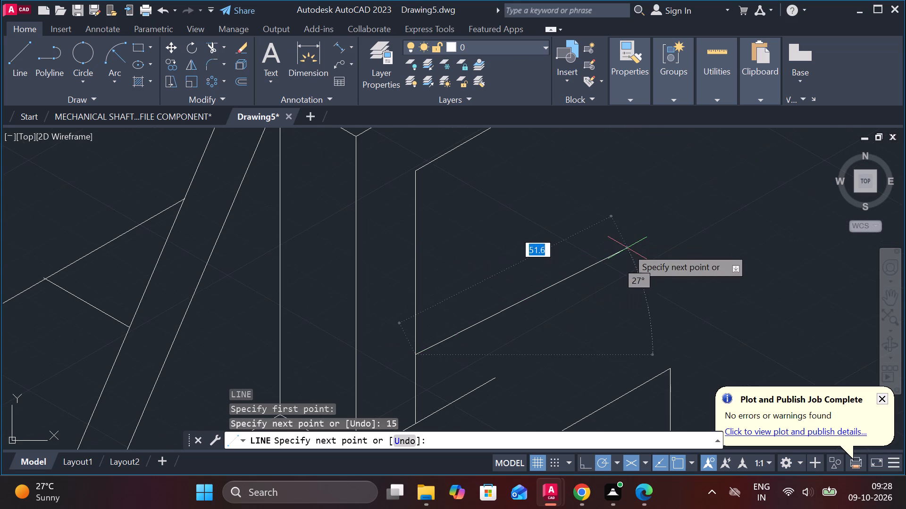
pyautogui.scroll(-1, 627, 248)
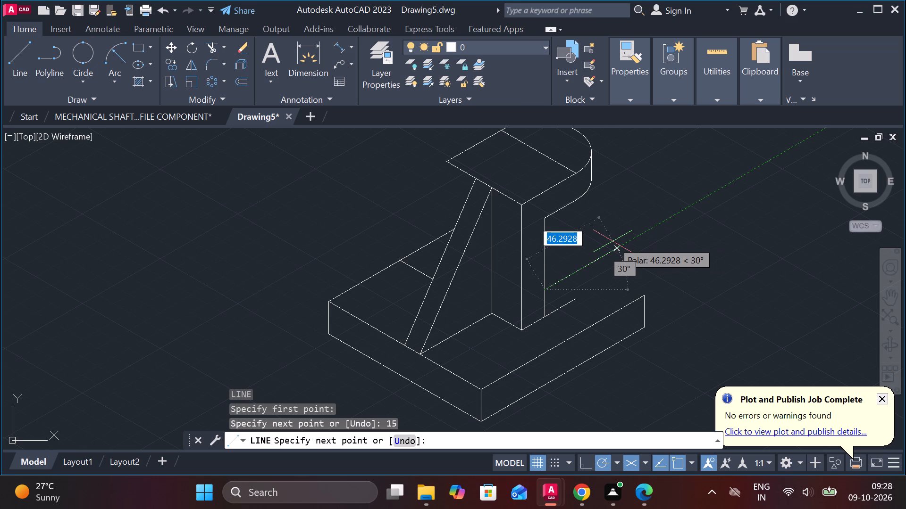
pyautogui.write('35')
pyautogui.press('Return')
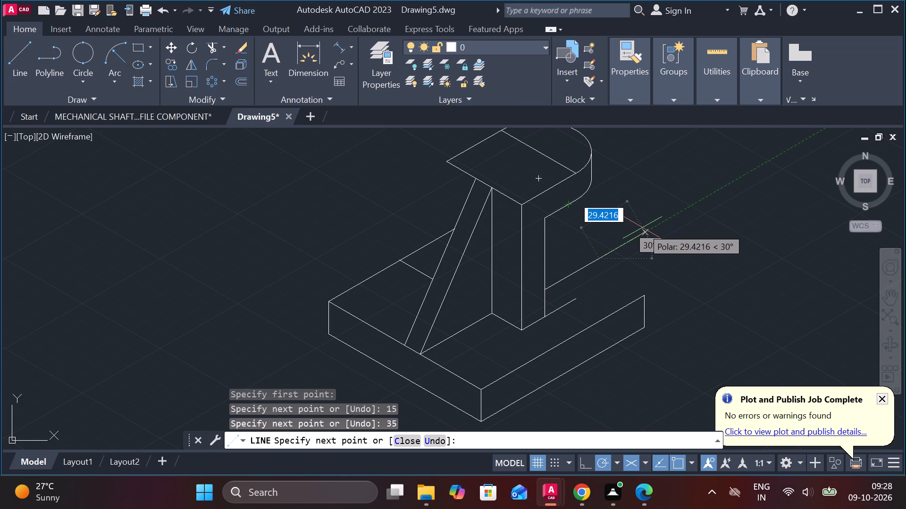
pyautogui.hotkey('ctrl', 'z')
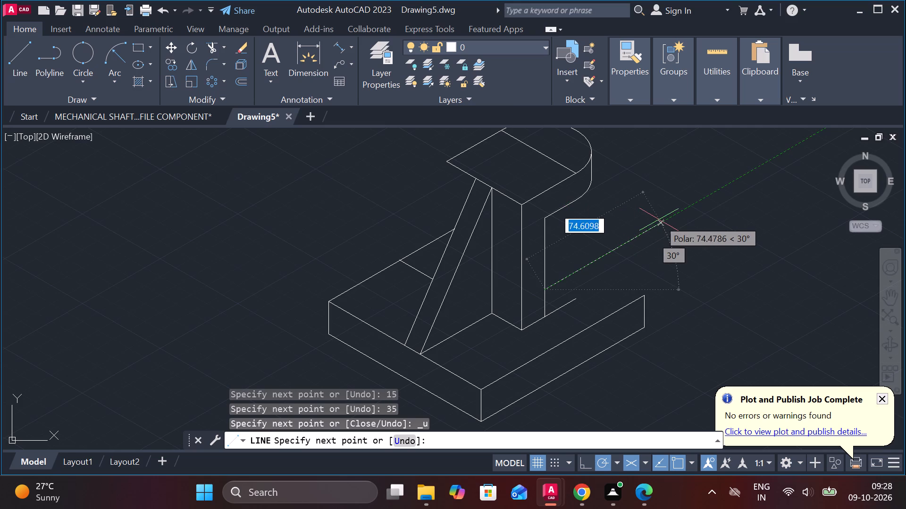
# Continue the line freehand at 30° from the top of the 15-high segment to beyond the base's right corner.
pyautogui.click(668, 217)
pyautogui.press('Escape')
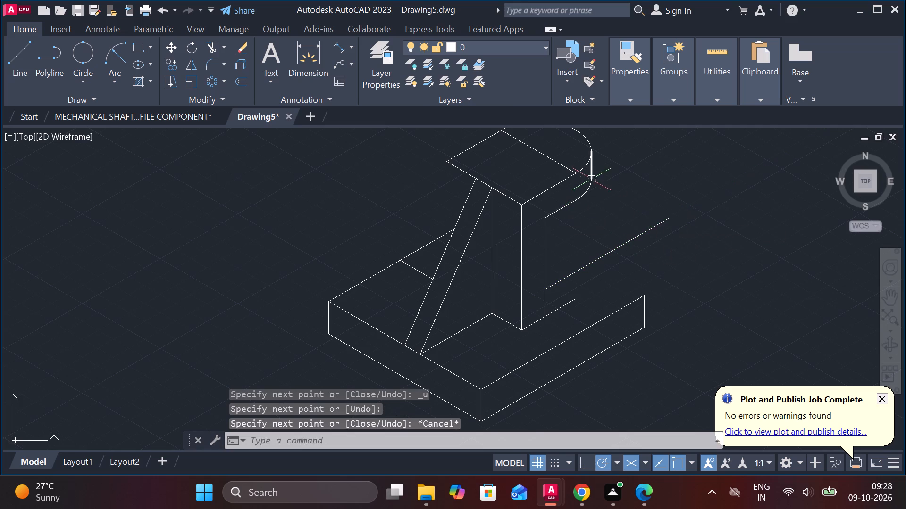
# Trim the vertical segment between the two 30° lines at the upright's right edge.
pyautogui.moveTo(604, 189); pyautogui.dragTo(593, 241, button='middle')
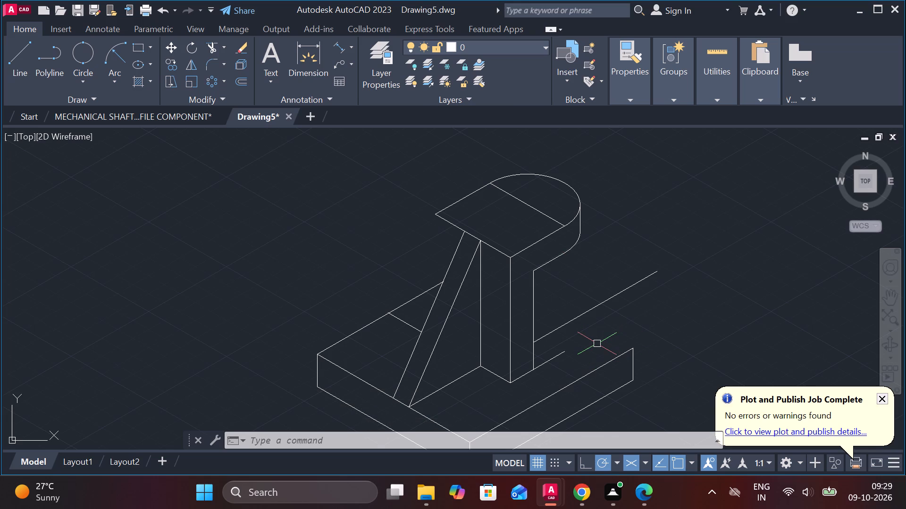
pyautogui.write('tr')
pyautogui.press('space')
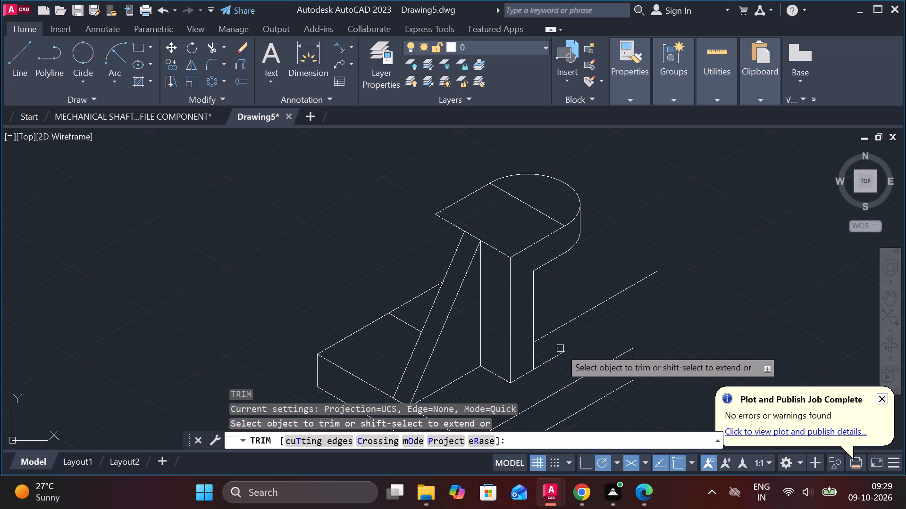
pyautogui.click(530, 352)
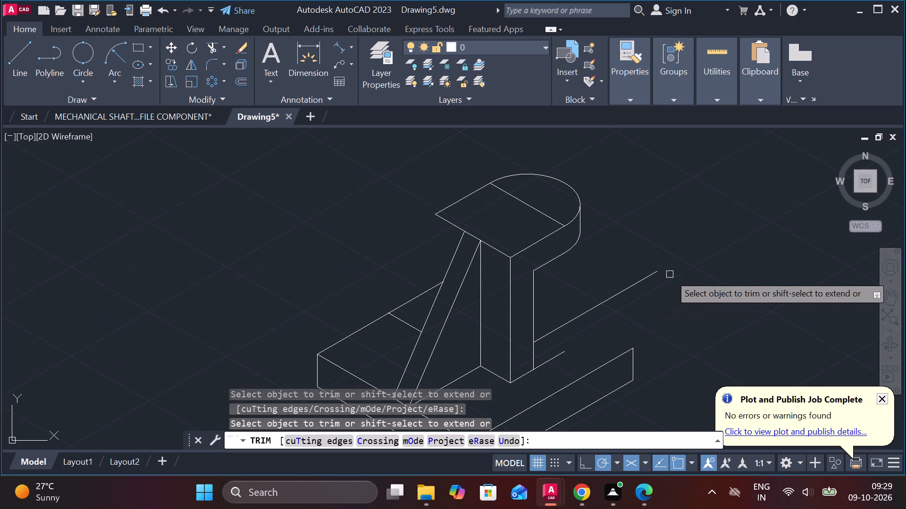
pyautogui.press('Escape')
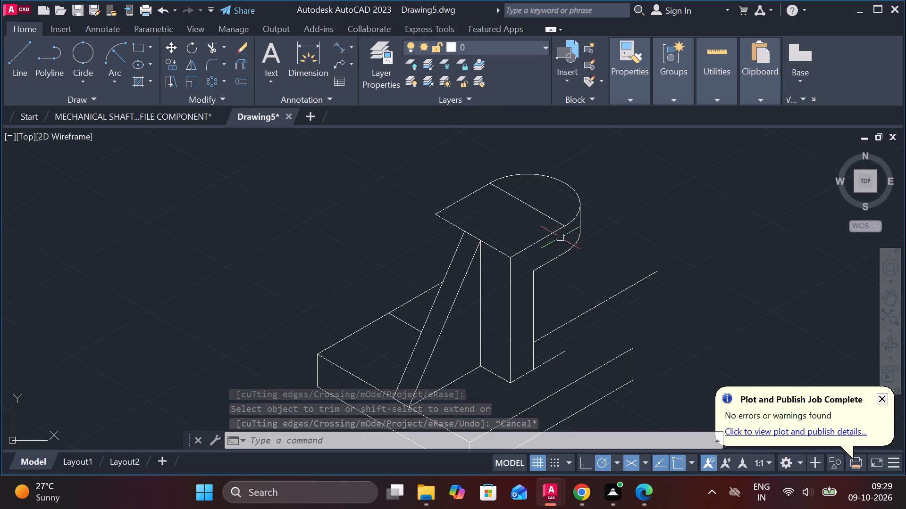
# Trim the leftover vertical stub below the upper 30° line at the upright's right edge.
pyautogui.click(572, 191)
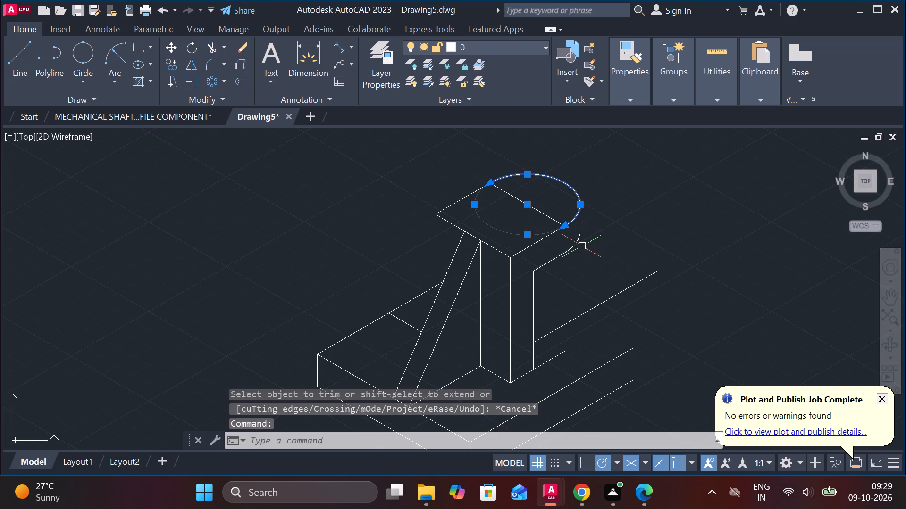
pyautogui.press('Escape')
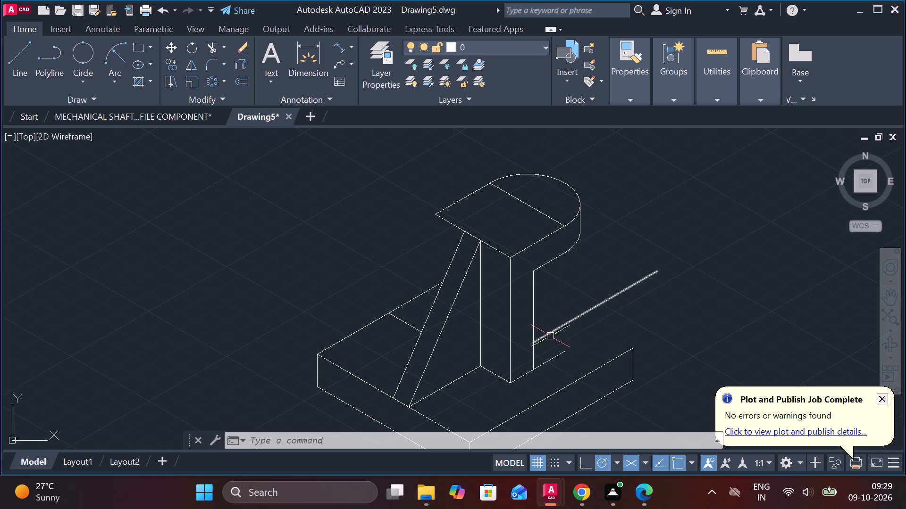
pyautogui.write('tr')
pyautogui.press('space')
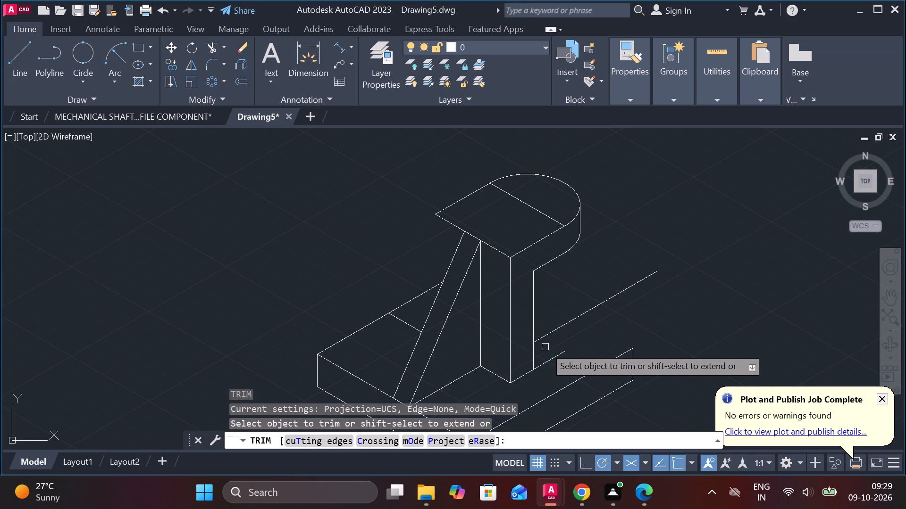
pyautogui.click(535, 360)
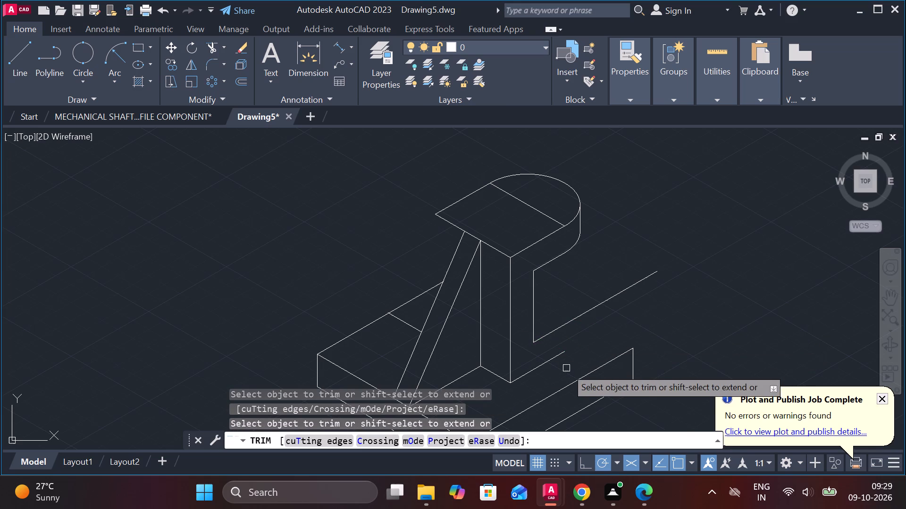
pyautogui.press('Escape')
# Lengthen the short 30° line at the upright's foot to about 97, ending beyond the base's right corner.
pyautogui.click(545, 358)
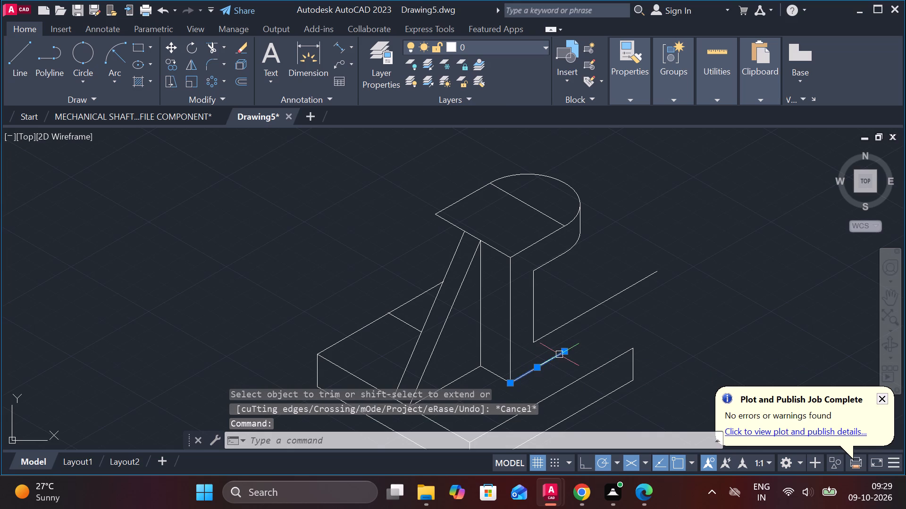
pyautogui.click(607, 385)
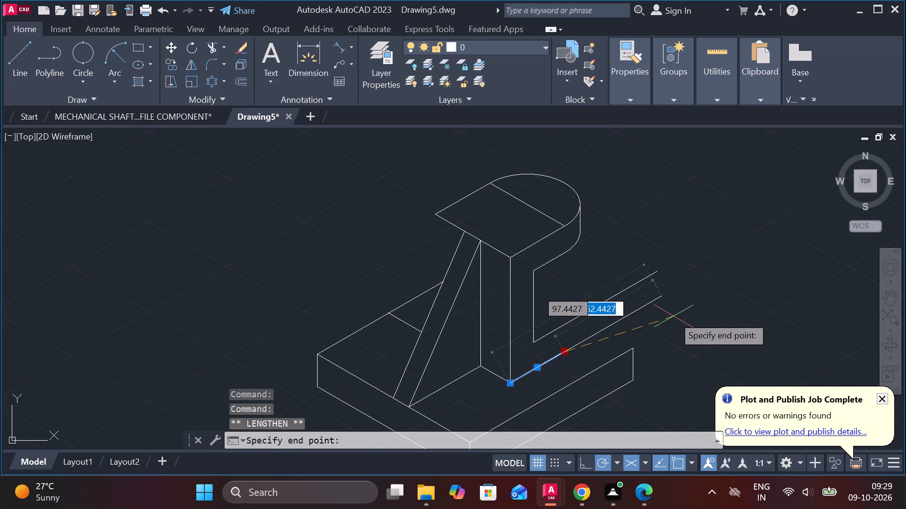
pyautogui.click(673, 316)
pyautogui.press('Escape')
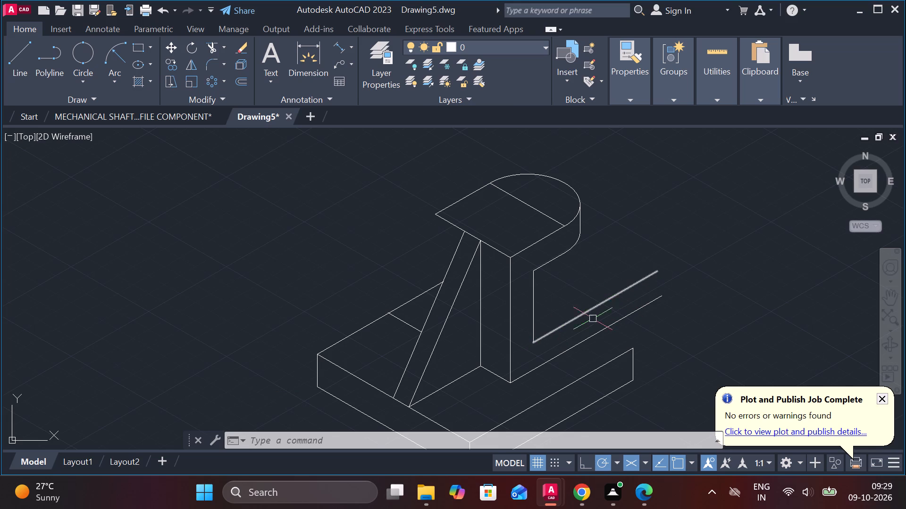
# Draw a 20-long line at 30° from the bottom of the upright's right vertical edge, over the existing 30° line.
pyautogui.press('l')
pyautogui.press('Return')
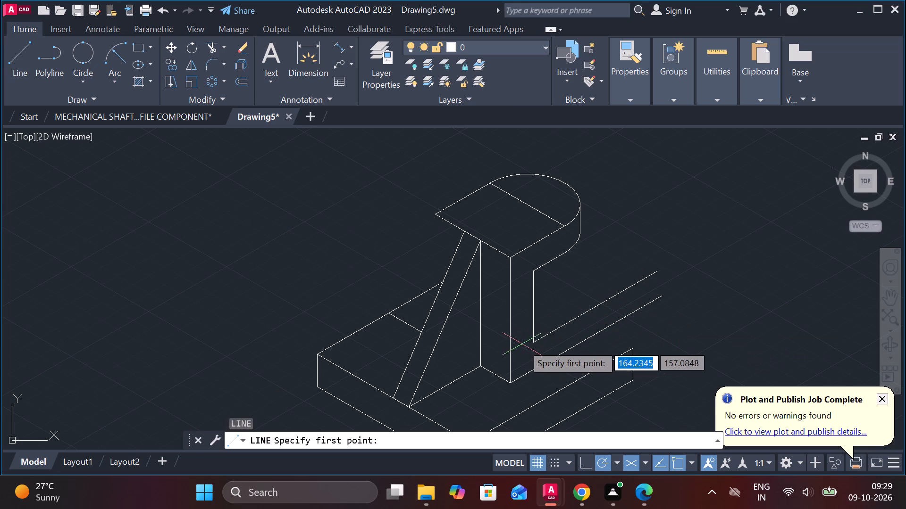
pyautogui.click(536, 343)
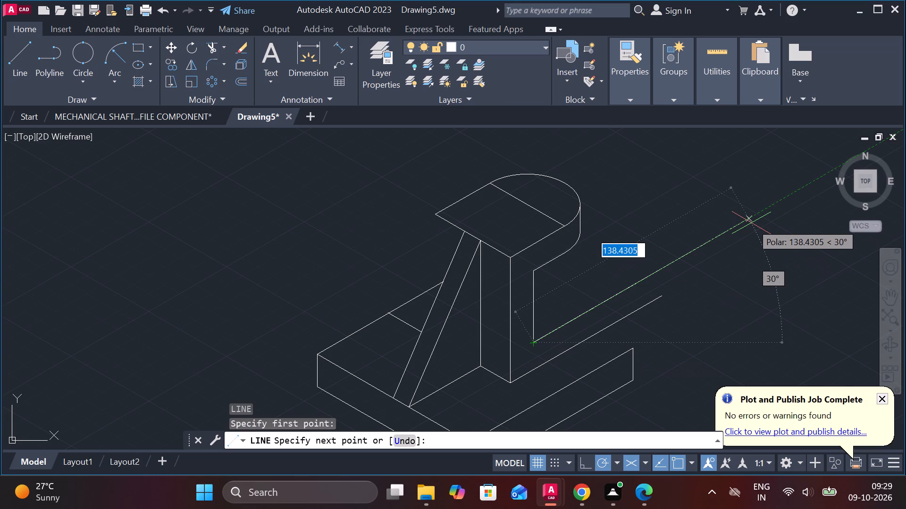
pyautogui.press('2')
pyautogui.press('0')
pyautogui.press('Return')
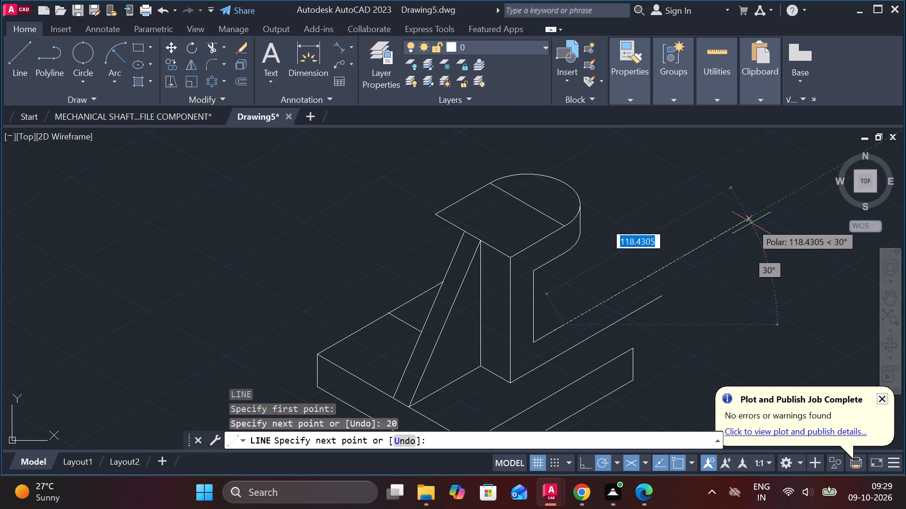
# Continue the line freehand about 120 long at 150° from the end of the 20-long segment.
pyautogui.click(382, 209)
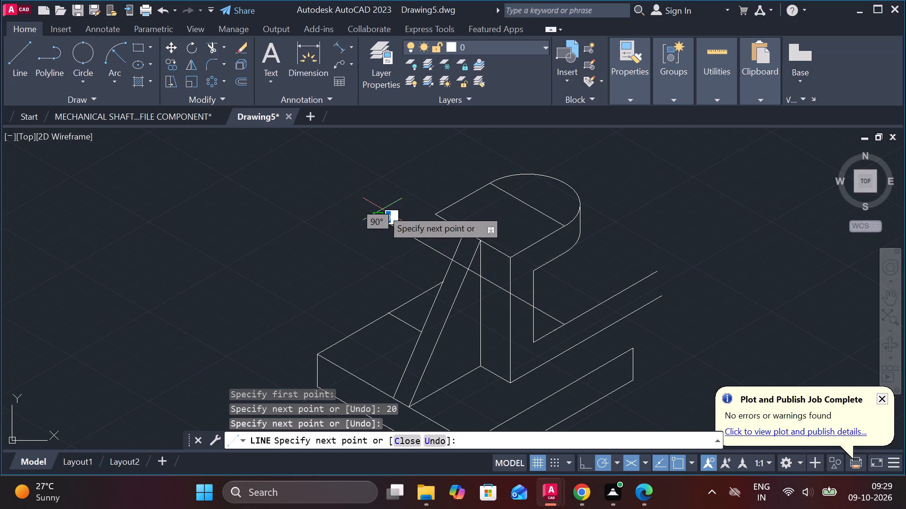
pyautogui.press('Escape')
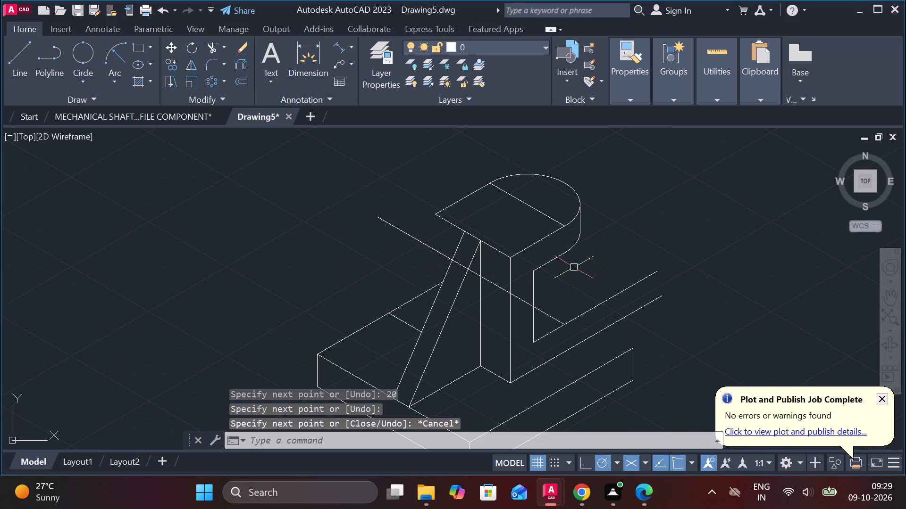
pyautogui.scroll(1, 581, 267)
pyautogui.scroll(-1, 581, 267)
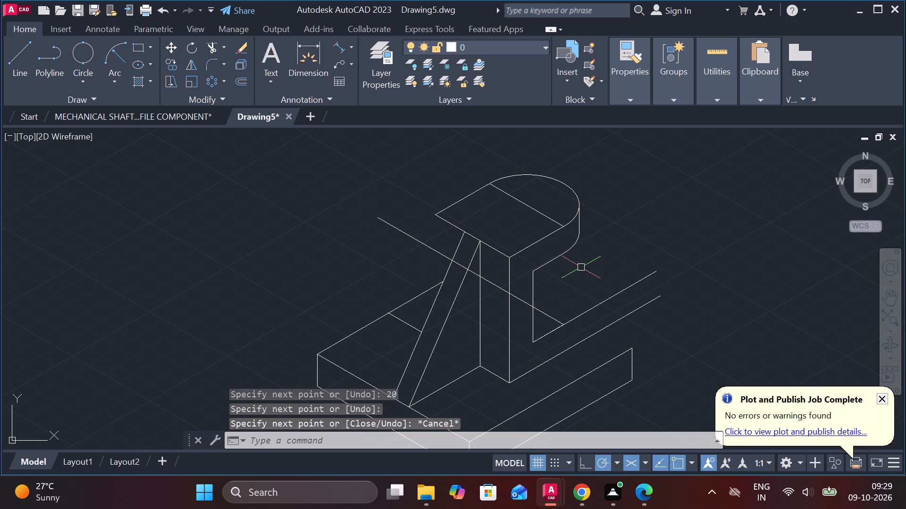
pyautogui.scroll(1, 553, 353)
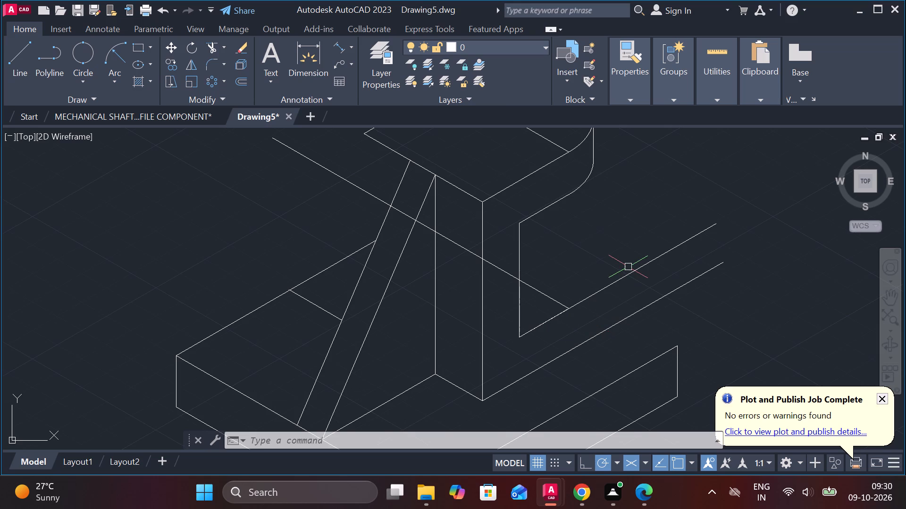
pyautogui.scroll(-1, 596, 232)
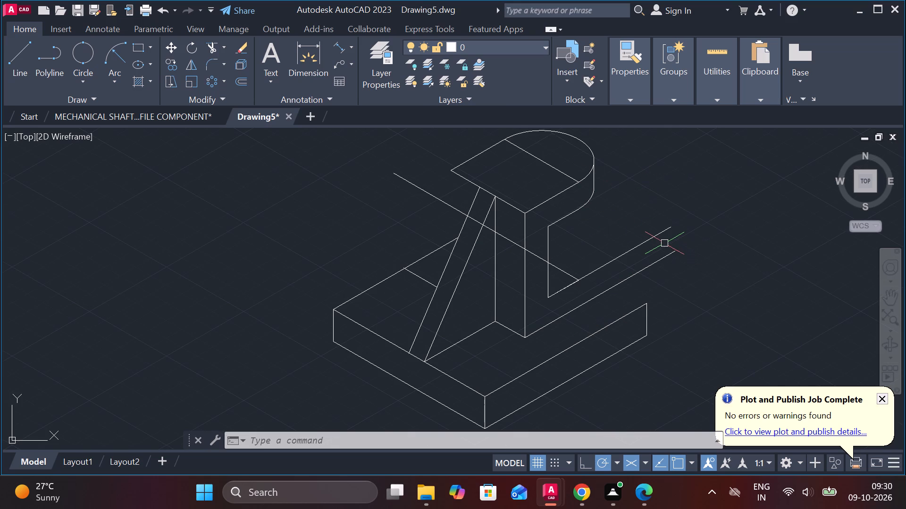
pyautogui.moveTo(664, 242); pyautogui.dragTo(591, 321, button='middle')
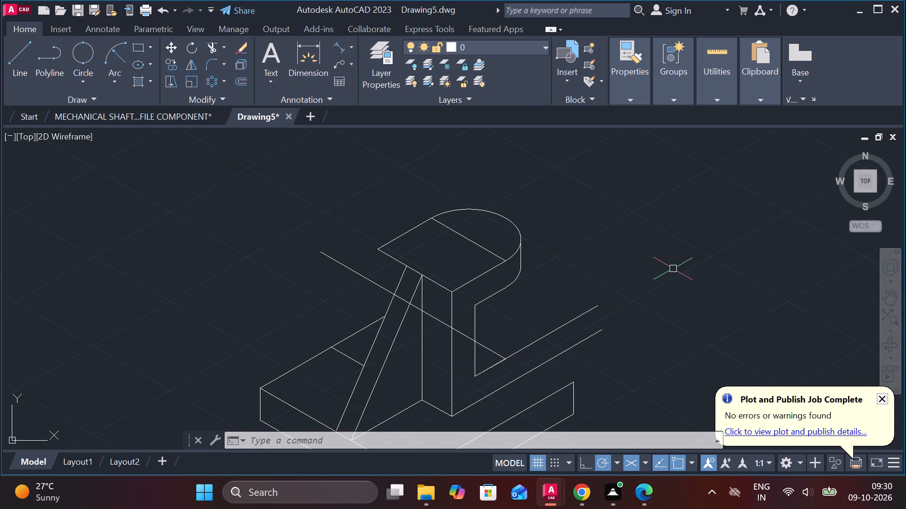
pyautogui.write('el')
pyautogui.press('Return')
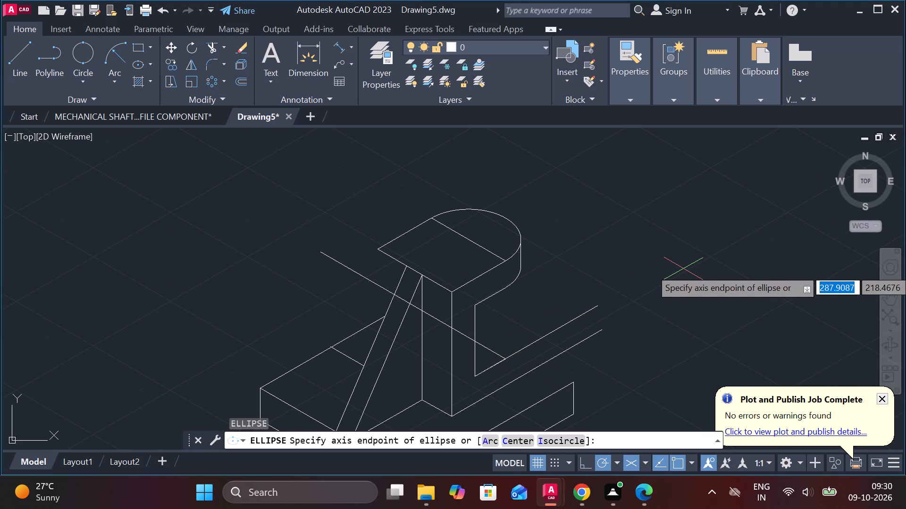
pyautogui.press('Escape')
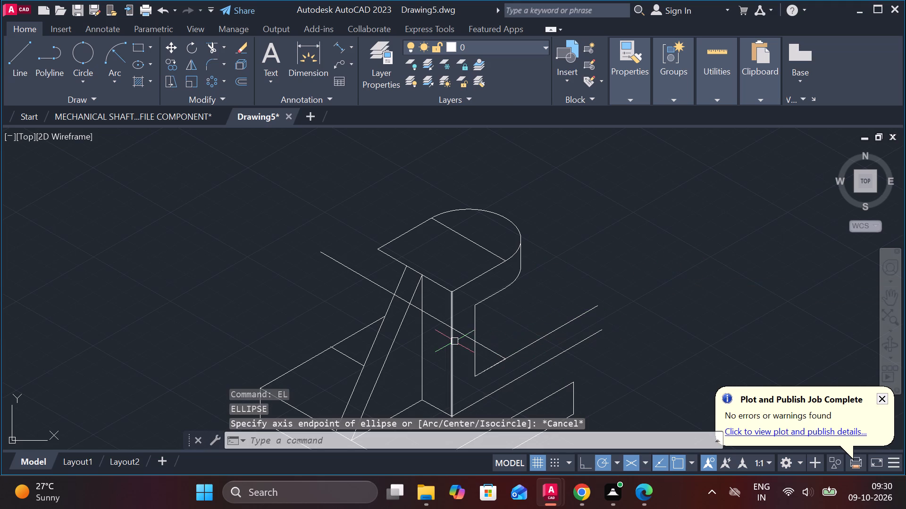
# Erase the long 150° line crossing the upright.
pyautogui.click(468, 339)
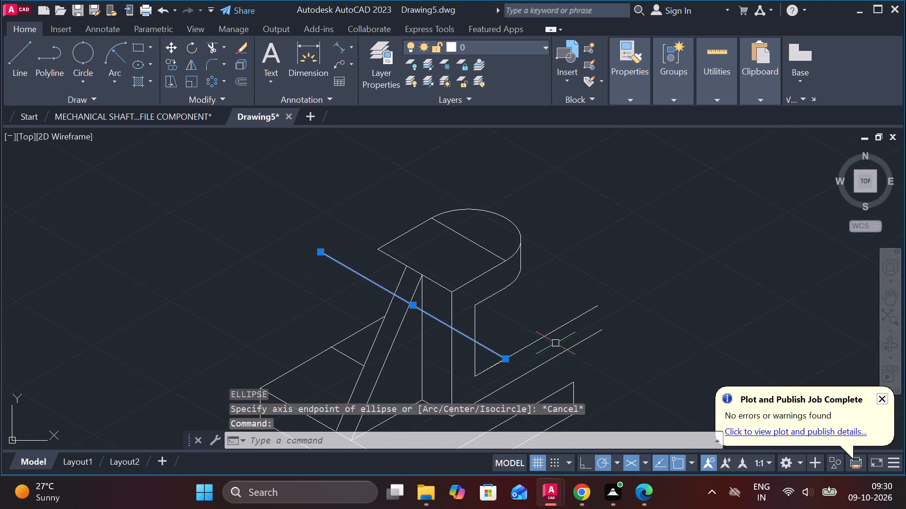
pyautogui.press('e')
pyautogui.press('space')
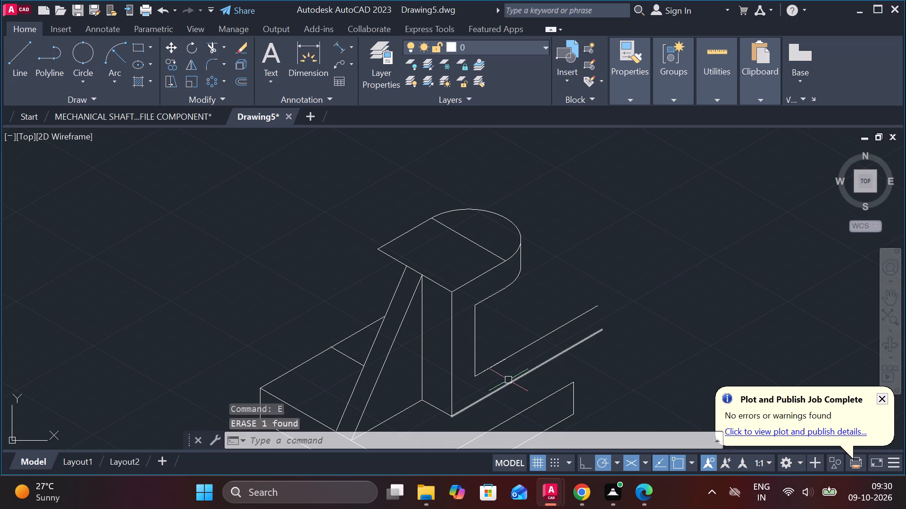
# Draw a 24-long line at 150° from the end of the 20-long segment.
pyautogui.press('l')
pyautogui.press('Return')
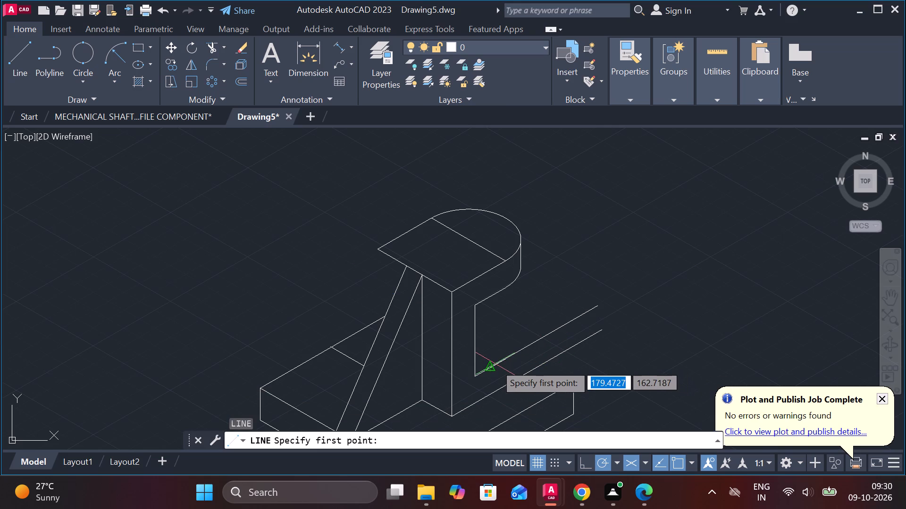
pyautogui.click(510, 363)
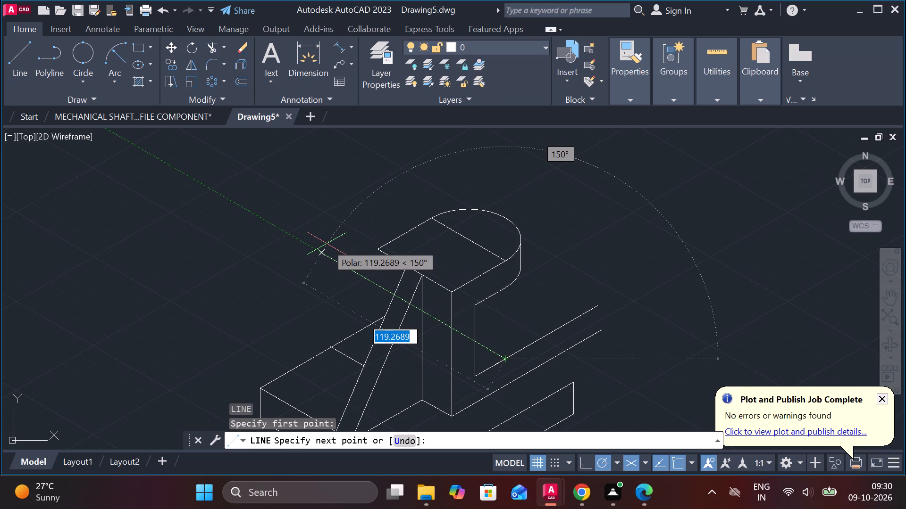
pyautogui.write('24')
pyautogui.press('space')
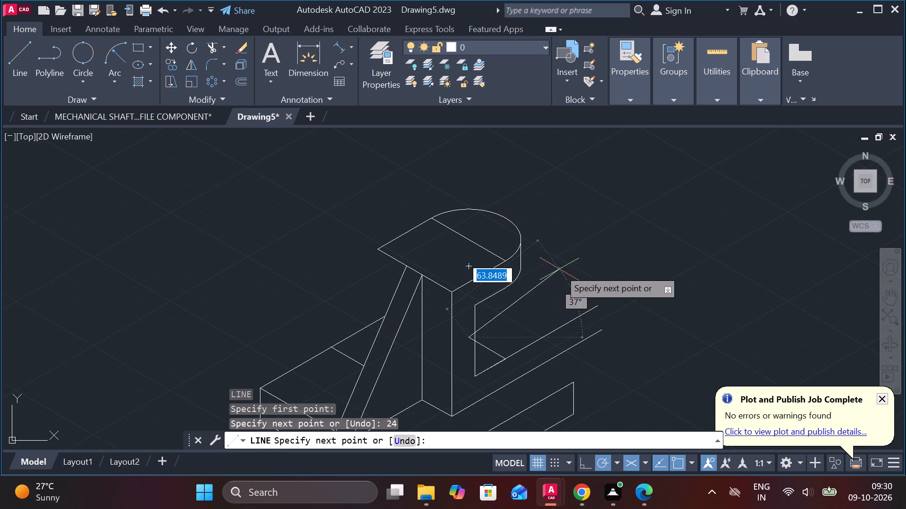
pyautogui.press('Escape')
# Draw a 24-radius isocircle centred on the free end of the 24-long line, reaching the line's other end.
pyautogui.write('el')
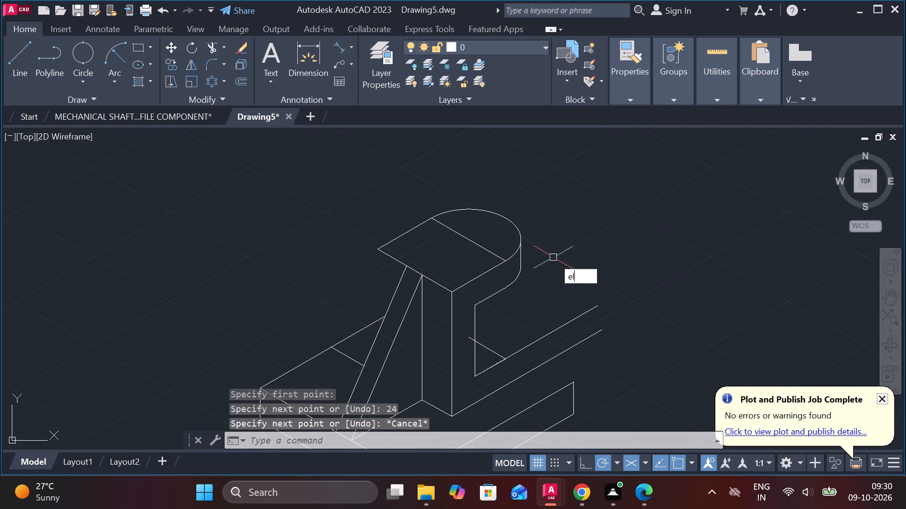
pyautogui.press('Return')
pyautogui.press('i')
pyautogui.press('Return')
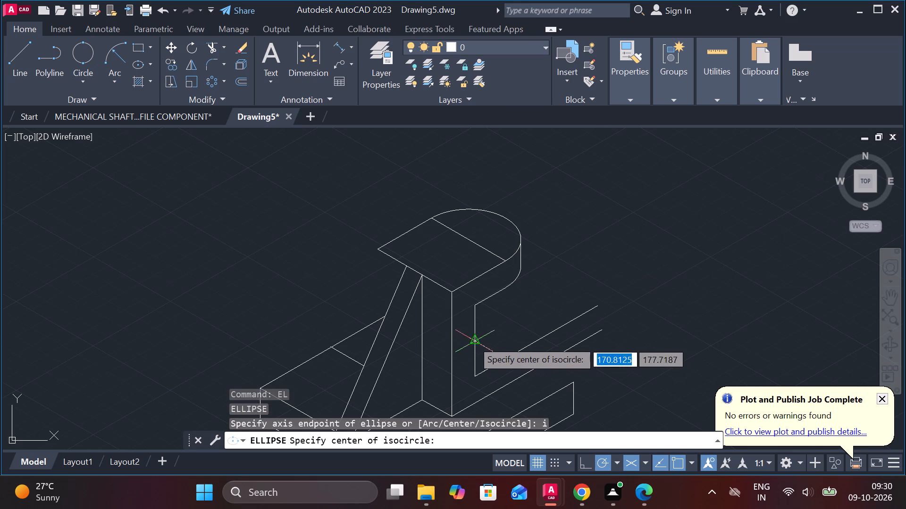
pyautogui.click(469, 336)
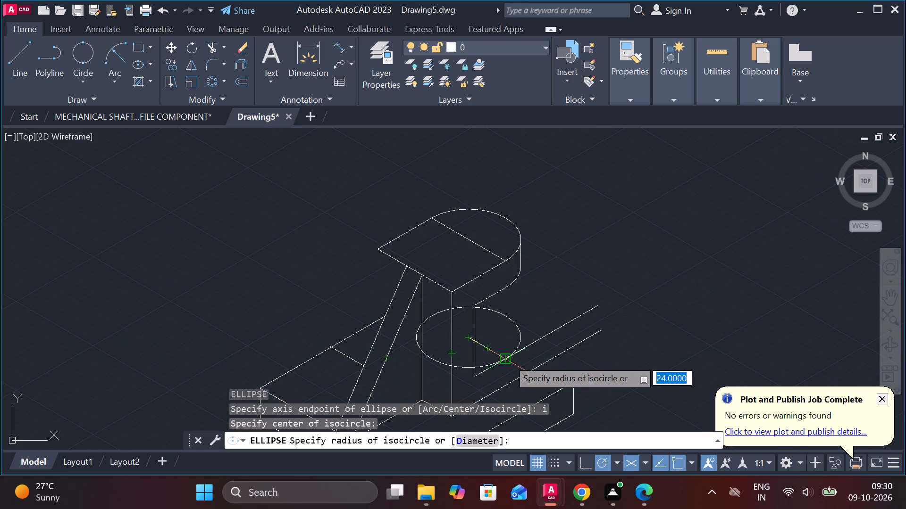
pyautogui.scroll(2, 508, 359)
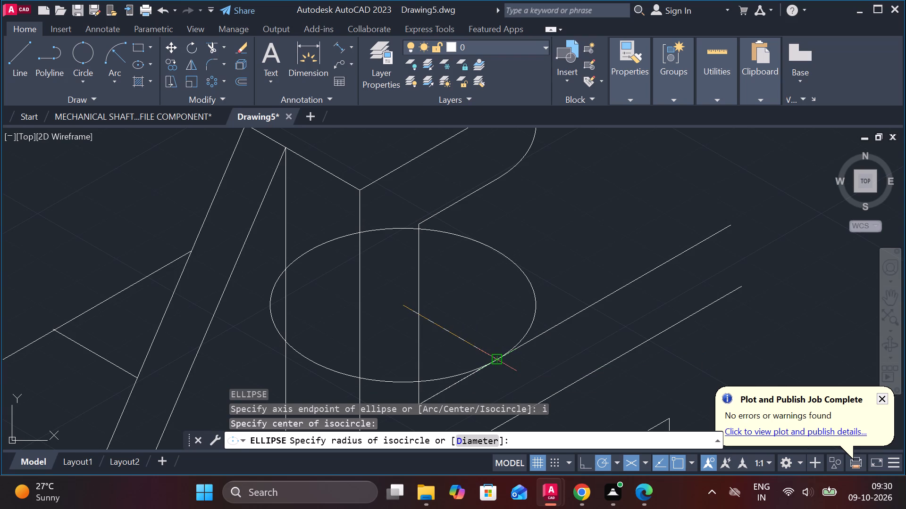
pyautogui.click(501, 362)
pyautogui.scroll(-1, 682, 265)
pyautogui.press('Escape')
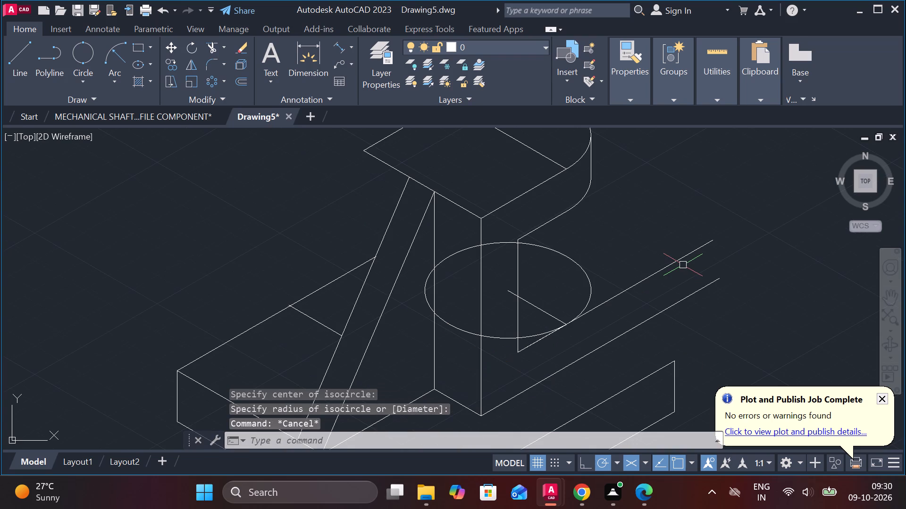
# Trim the isocircle to the arc beyond the upright's right edge, removing the 24-long construction line and the upper 30° line's excess past the arc.
pyautogui.write('tr')
pyautogui.press('space')
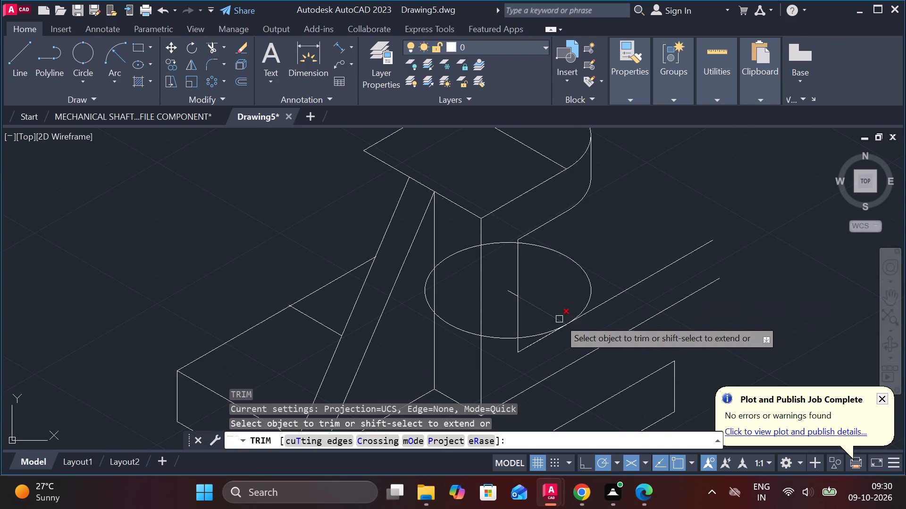
pyautogui.click(559, 319)
pyautogui.click(540, 335)
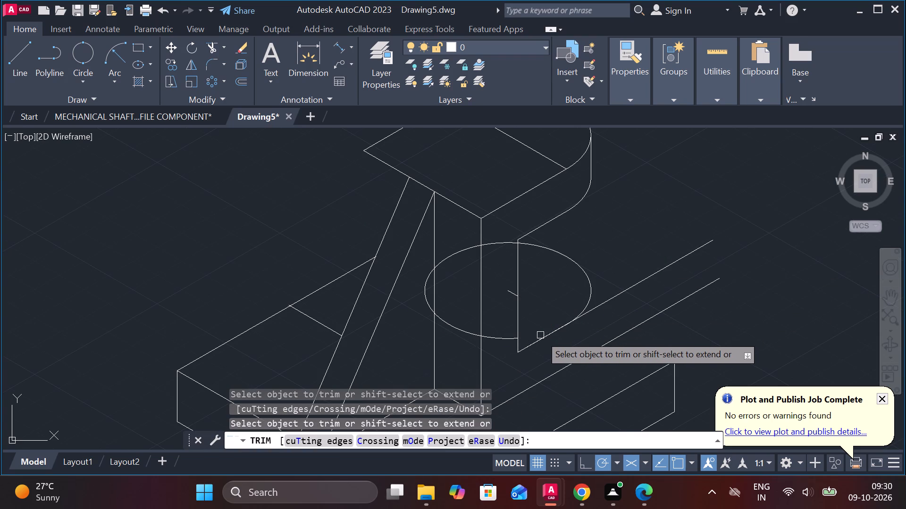
pyautogui.click(632, 283)
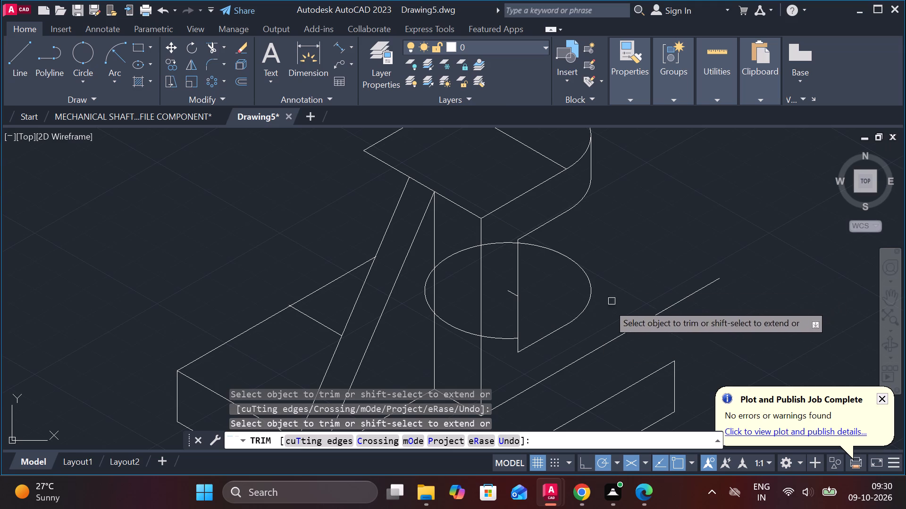
pyautogui.click(509, 337)
pyautogui.click(512, 290)
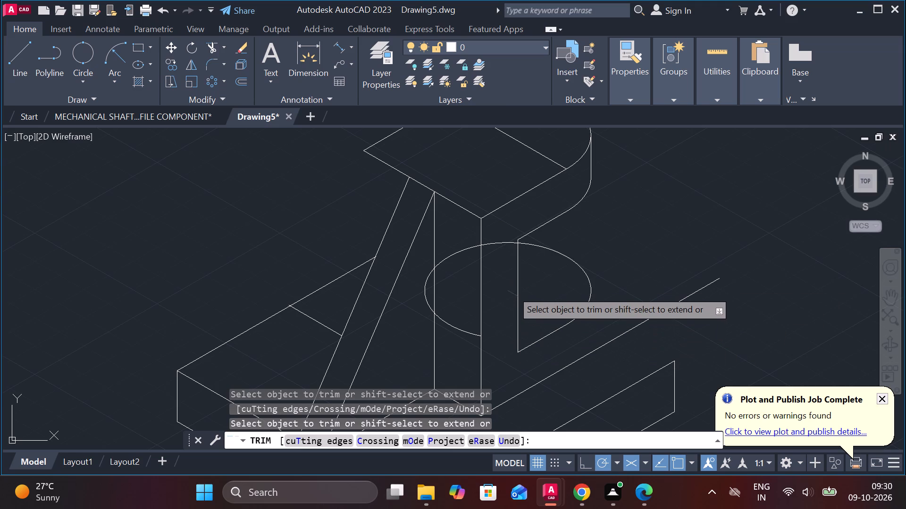
pyautogui.click(505, 242)
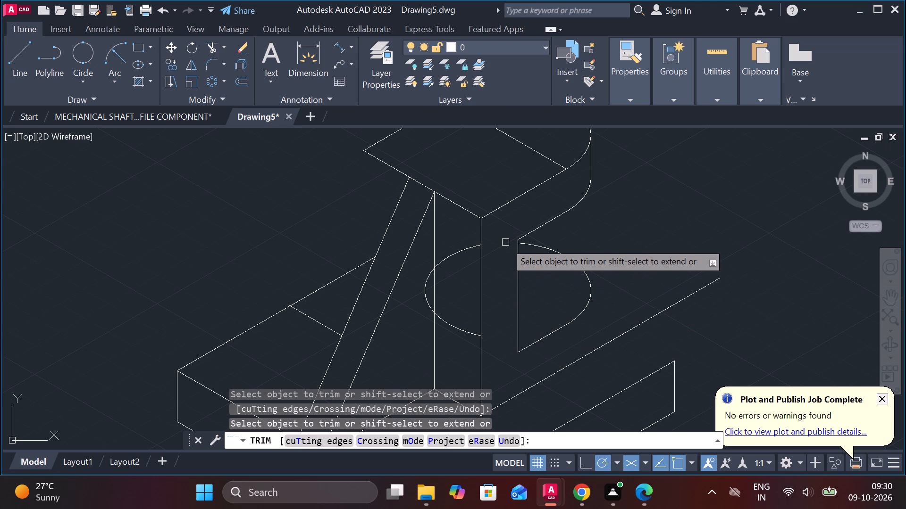
pyautogui.click(465, 250)
pyautogui.click(428, 282)
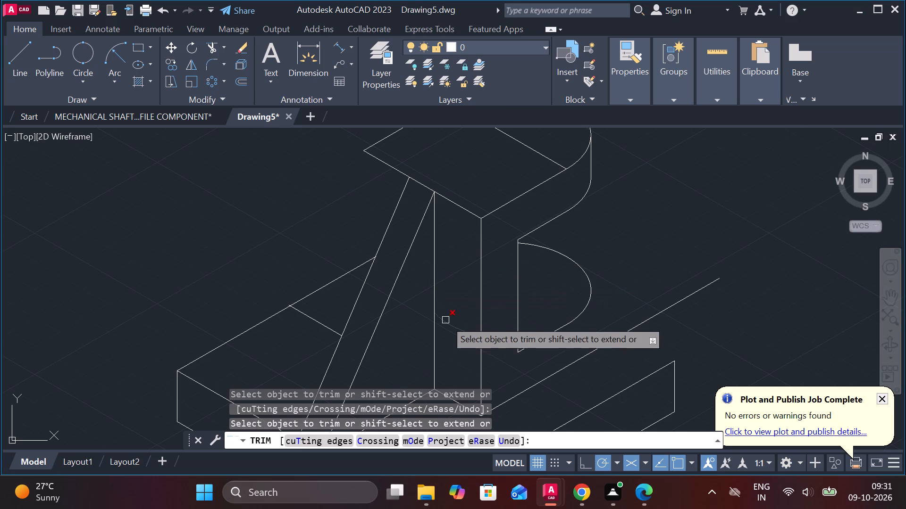
pyautogui.click(447, 321)
pyautogui.scroll(-1, 505, 308)
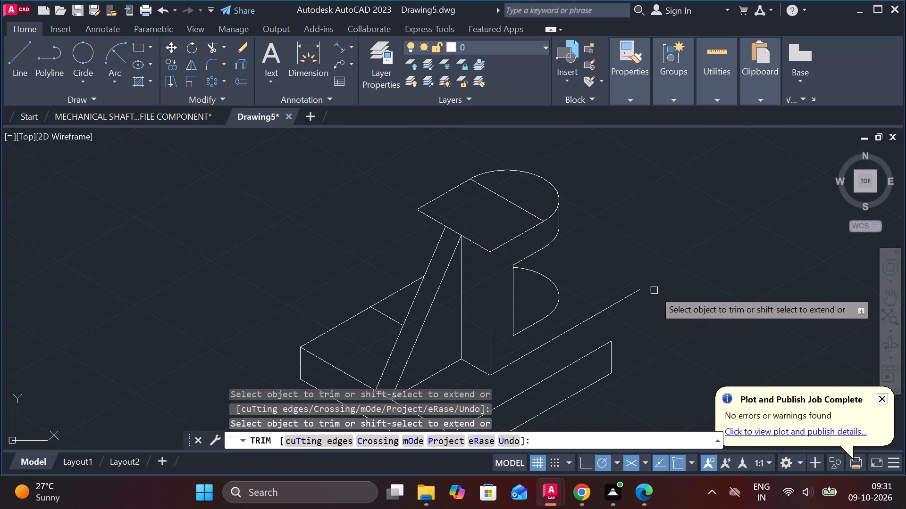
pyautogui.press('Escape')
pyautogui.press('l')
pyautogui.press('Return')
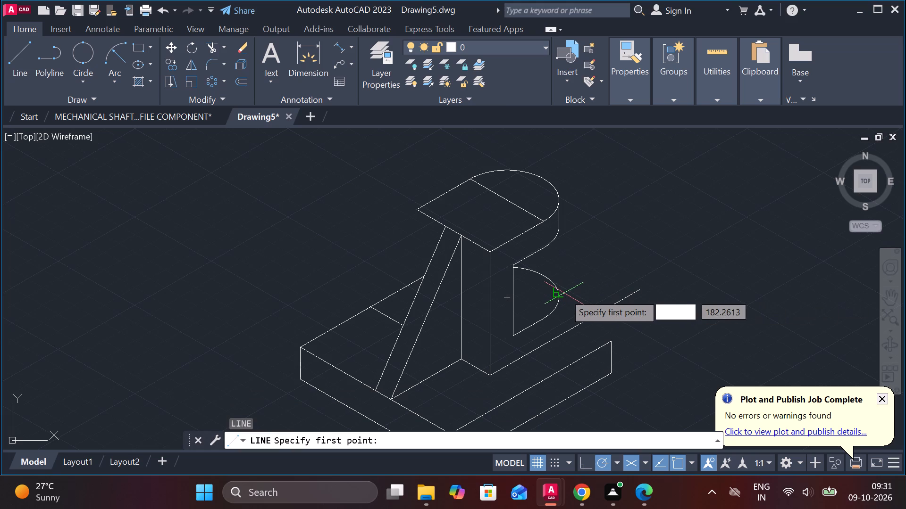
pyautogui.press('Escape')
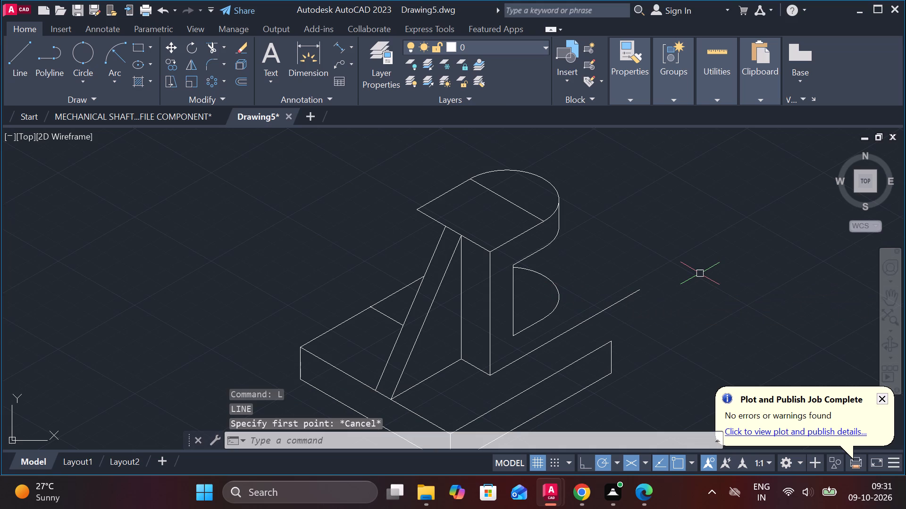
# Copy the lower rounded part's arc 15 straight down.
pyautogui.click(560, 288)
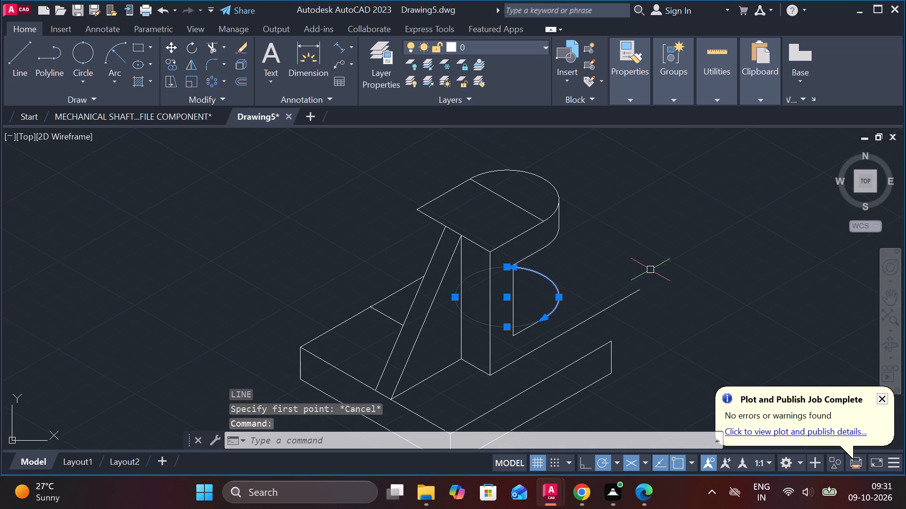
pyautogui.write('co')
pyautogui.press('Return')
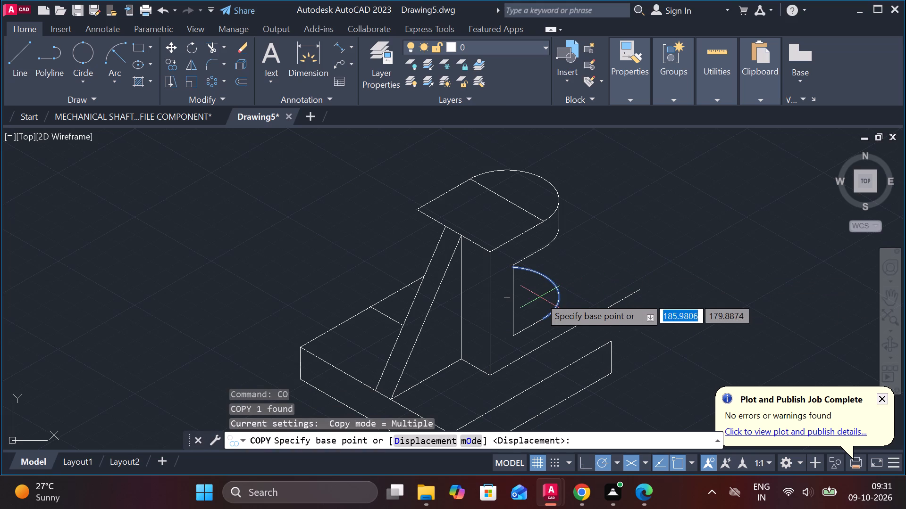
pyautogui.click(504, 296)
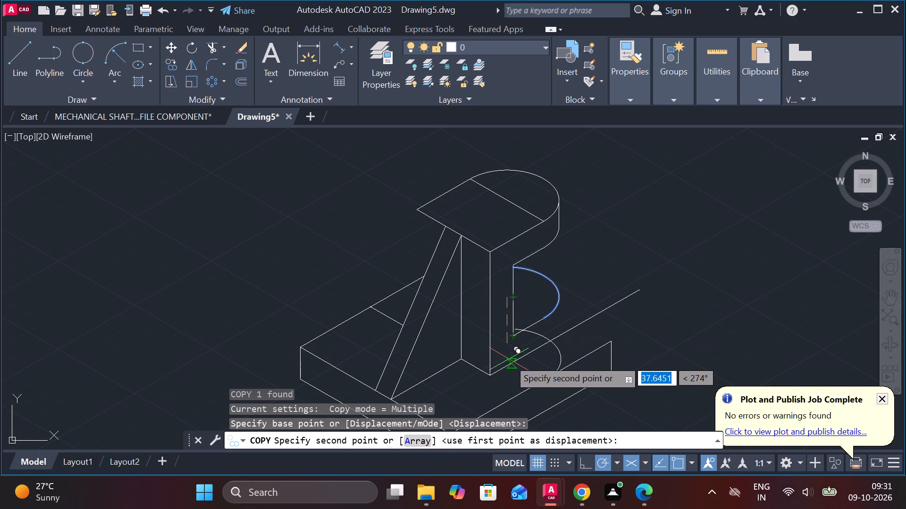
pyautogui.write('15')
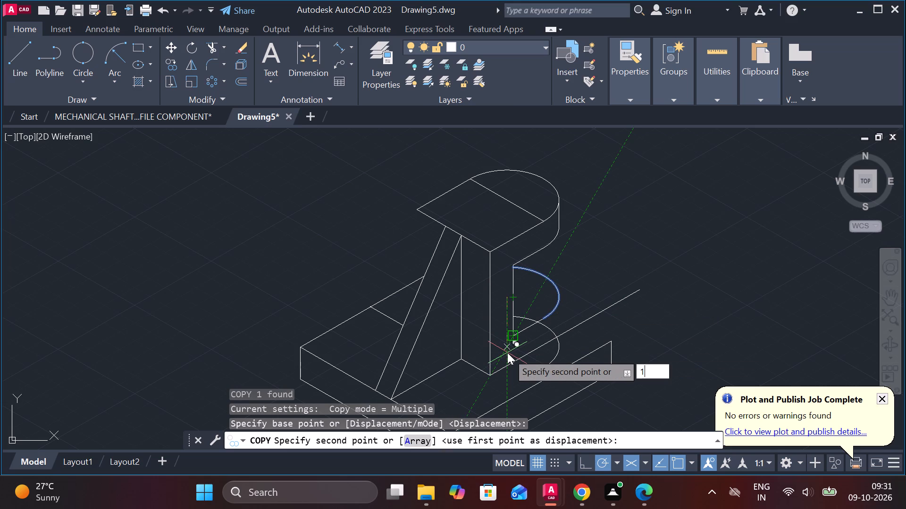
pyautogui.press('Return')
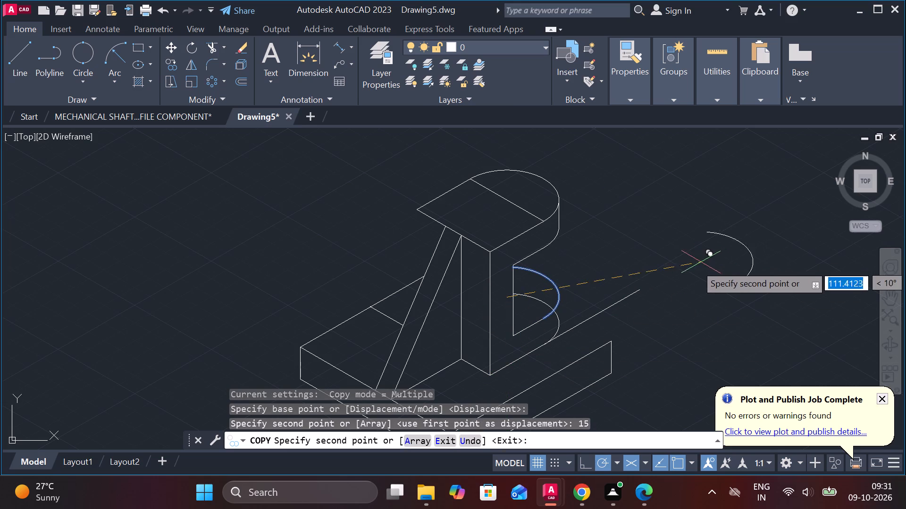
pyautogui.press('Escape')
# Draw a vertical line from the lower arc's outermost right point down past the 30° line at the upright's base.
pyautogui.press('l')
pyautogui.press('Return')
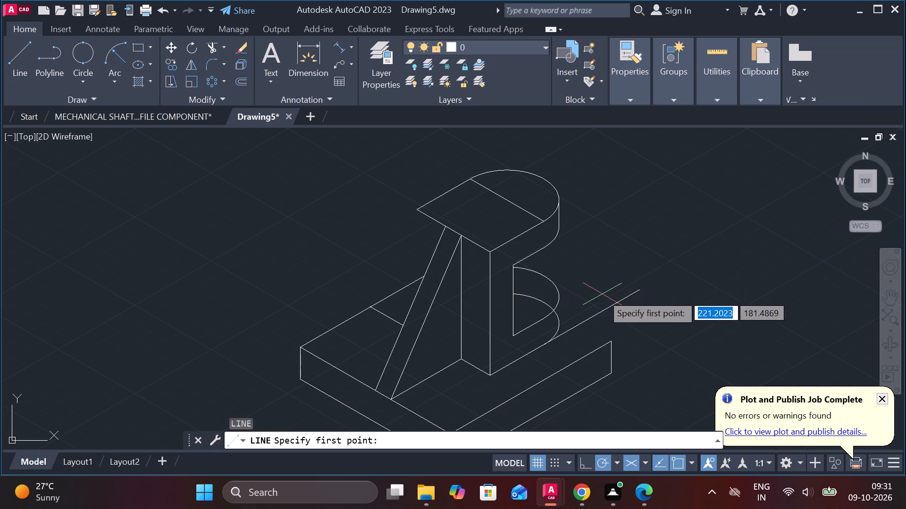
pyautogui.click(563, 292)
pyautogui.scroll(2, 563, 323)
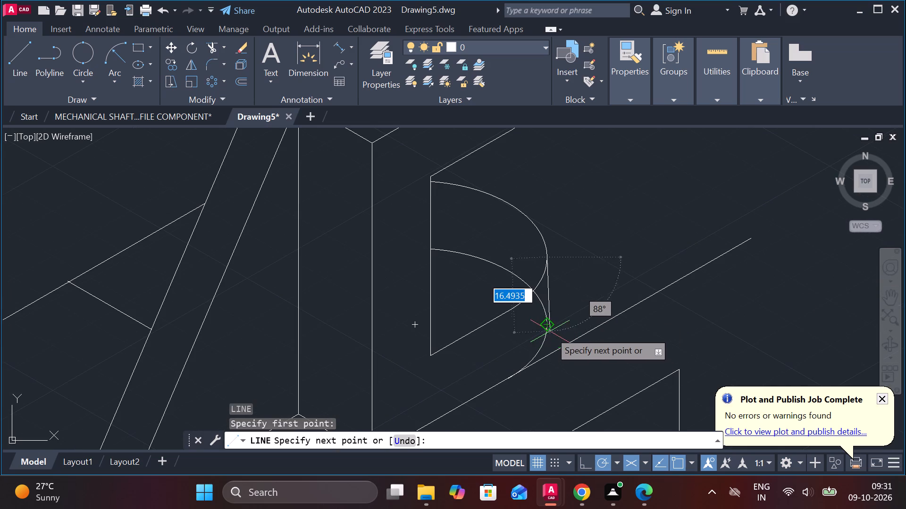
pyautogui.click(553, 390)
pyautogui.press('Escape')
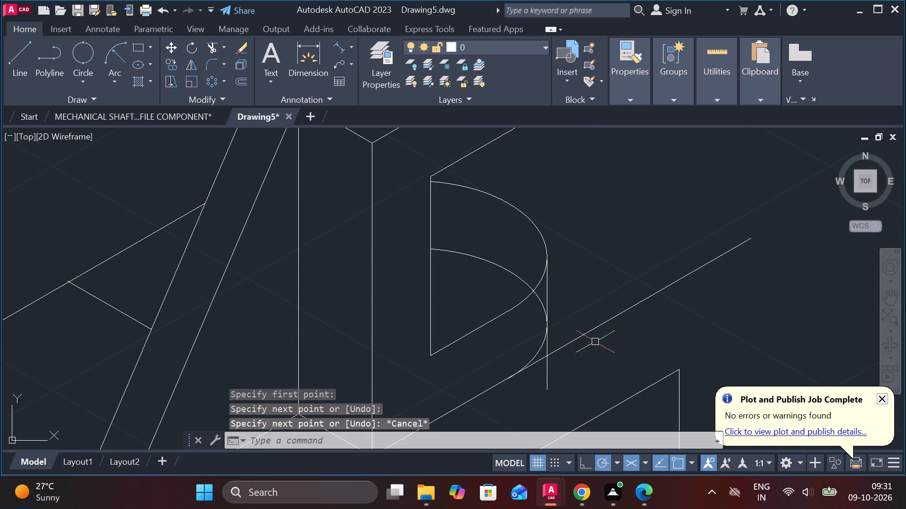
# Trim the new vertical line below the 30° base line, all of the copied arc, and the 30° line's excess beyond the vertical line.
pyautogui.write('tr')
pyautogui.press('space')
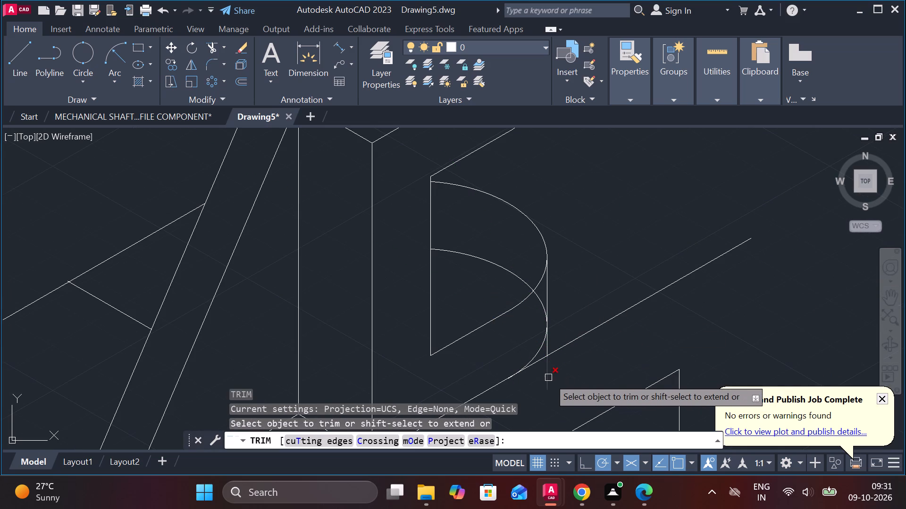
pyautogui.click(548, 378)
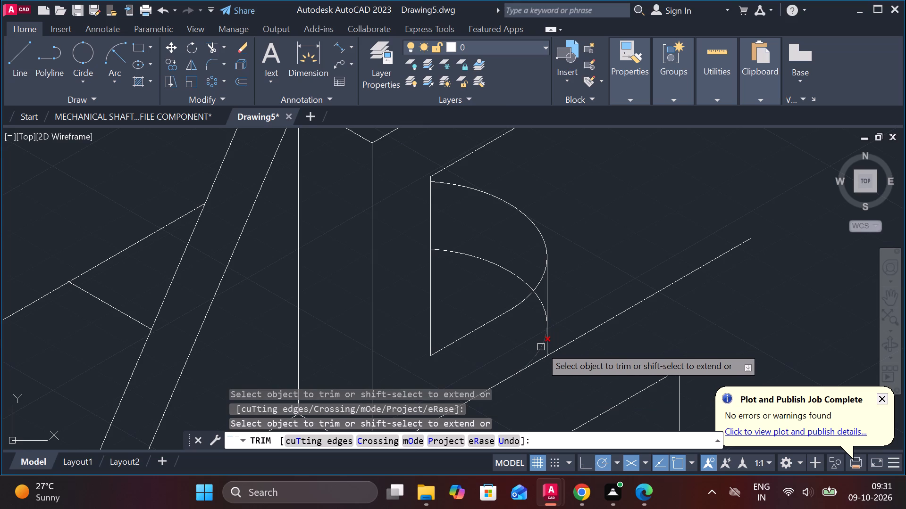
pyautogui.doubleClick(541, 347)
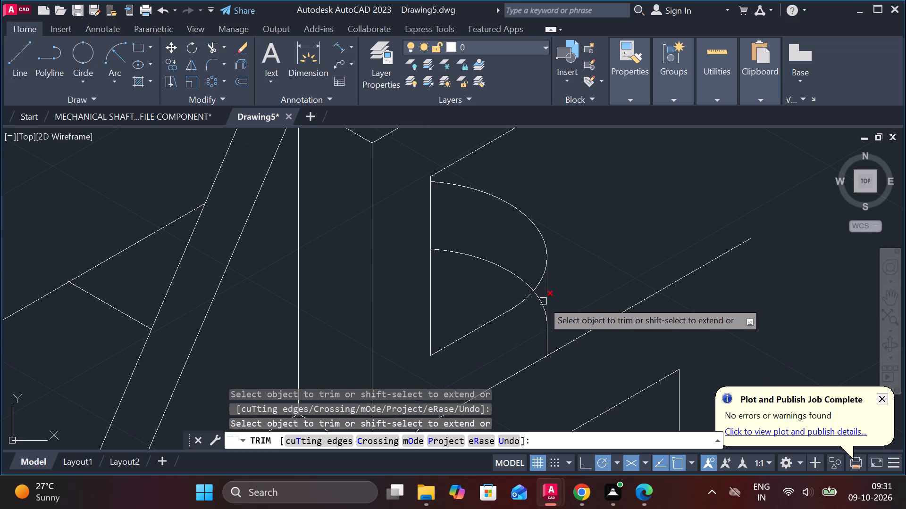
pyautogui.click(536, 301)
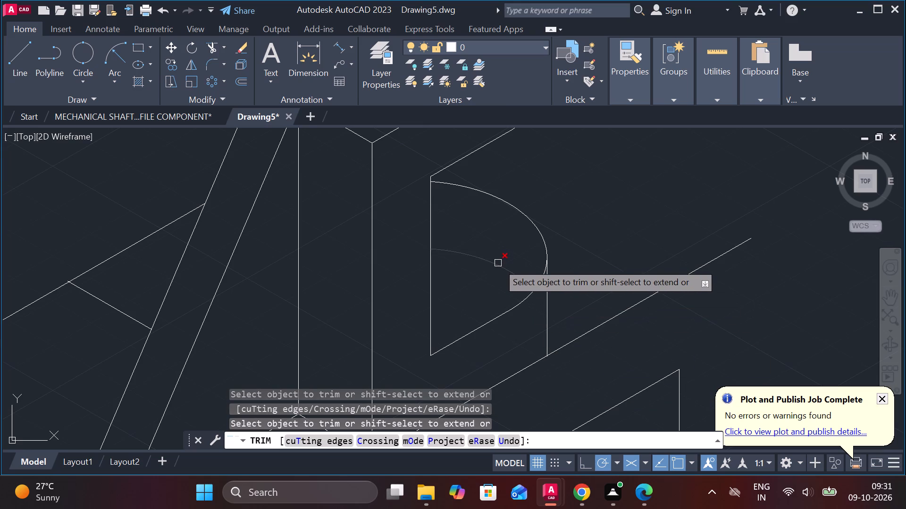
pyautogui.click(498, 263)
pyautogui.click(573, 343)
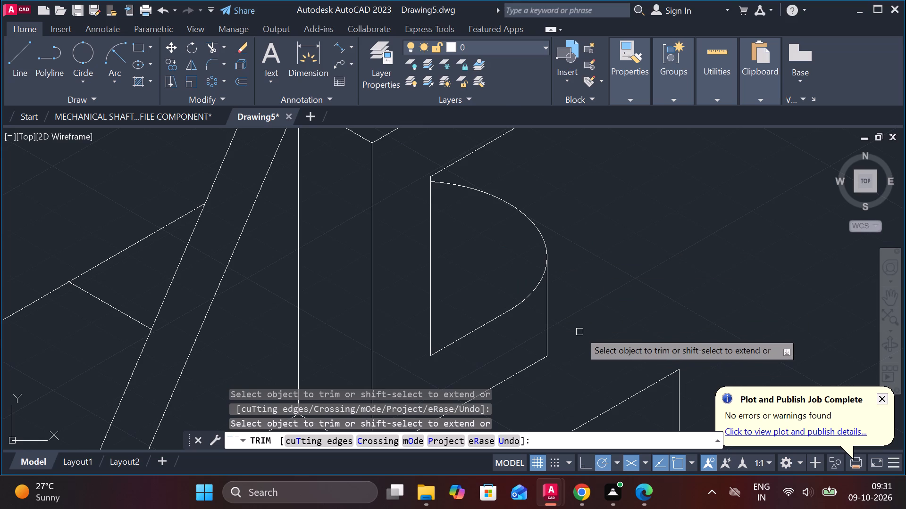
pyautogui.scroll(-2, 580, 330)
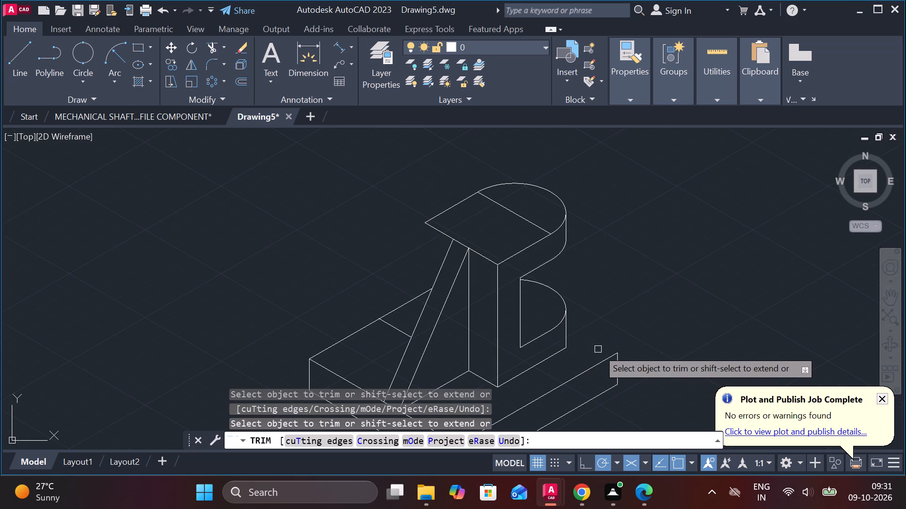
pyautogui.scroll(-1, 599, 344)
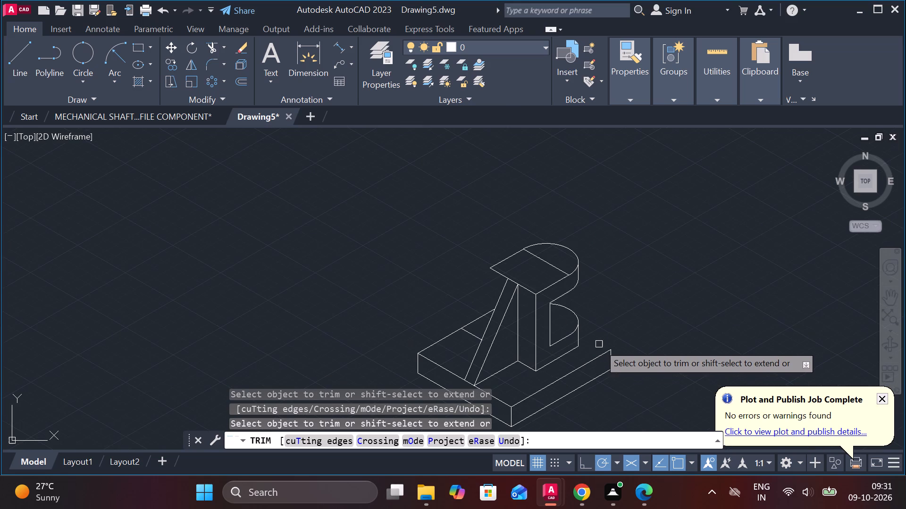
pyautogui.press('Escape')
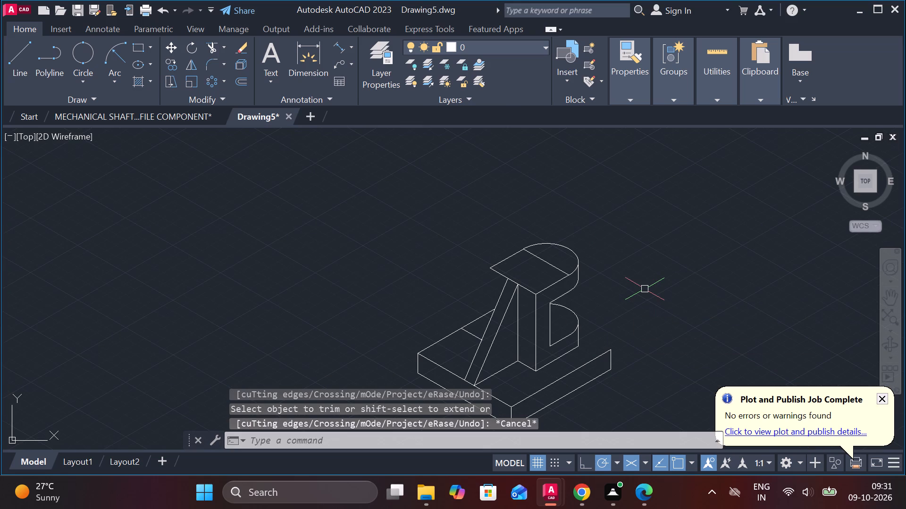
# Draw a vertical line from the top face's left corner down to just past the slanted rib's left edge.
pyautogui.press('l')
pyautogui.press('Return')
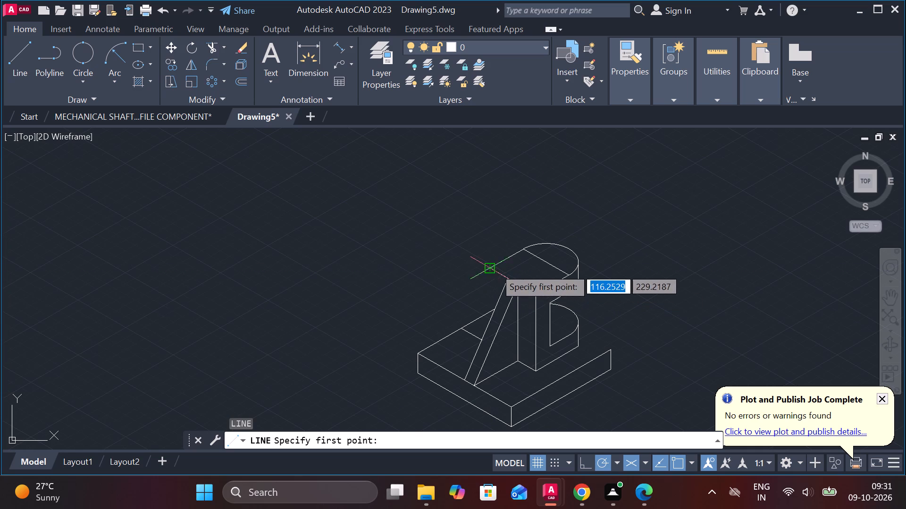
pyautogui.click(495, 268)
pyautogui.scroll(2, 487, 334)
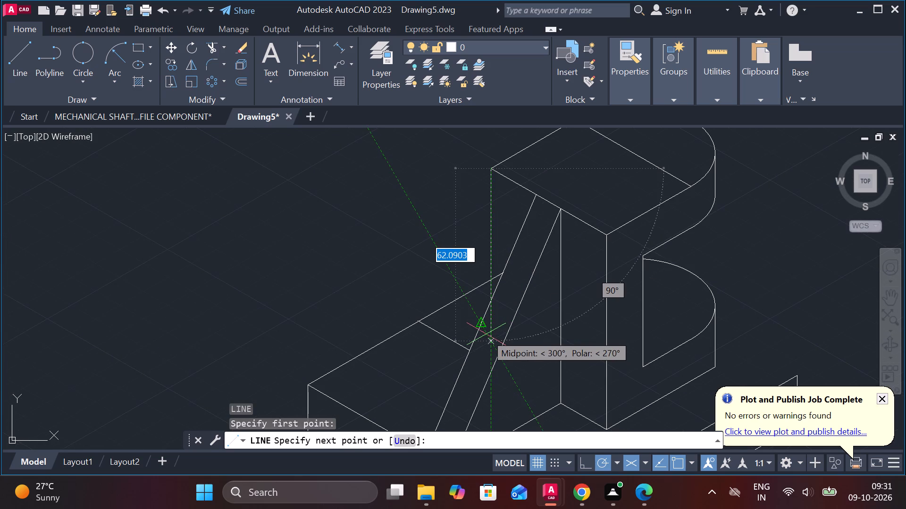
pyautogui.scroll(1, 486, 332)
pyautogui.click(489, 312)
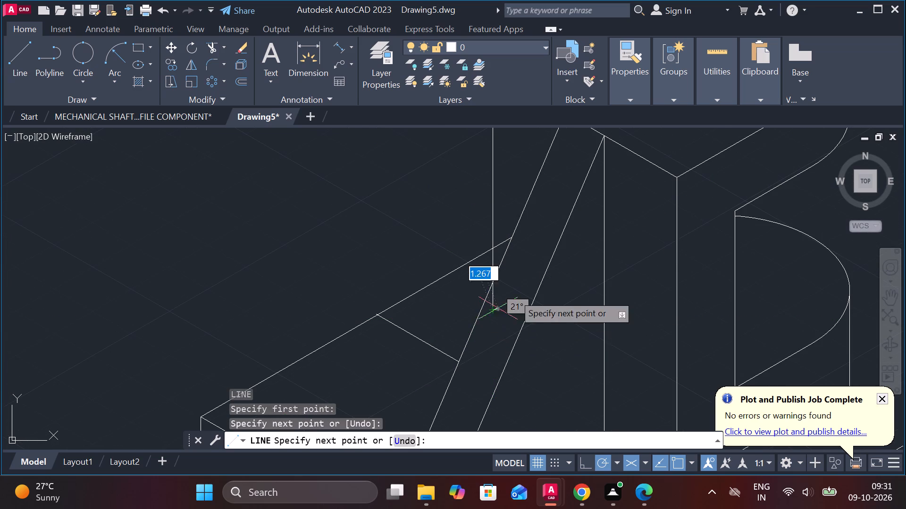
pyautogui.press('`')
pyautogui.press('Escape')
pyautogui.press('Escape')
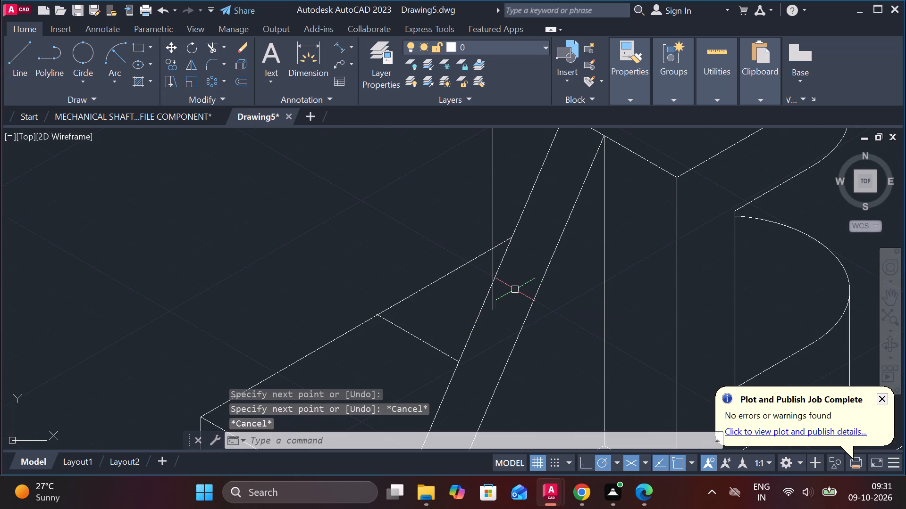
pyautogui.press('r')
pyautogui.press('Escape')
pyautogui.press('Escape')
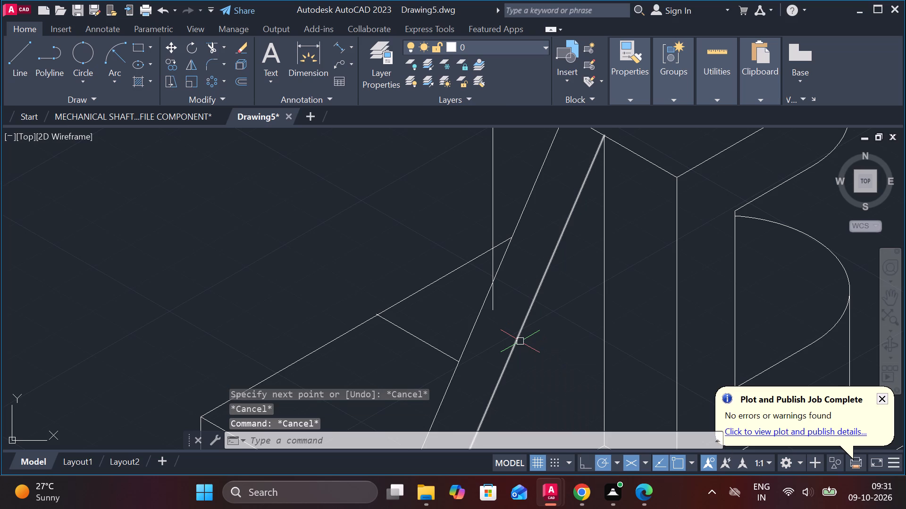
# Trim the upright's left vertical line where it extends past the slanted rib's left edge.
pyautogui.write('tr')
pyautogui.press('space')
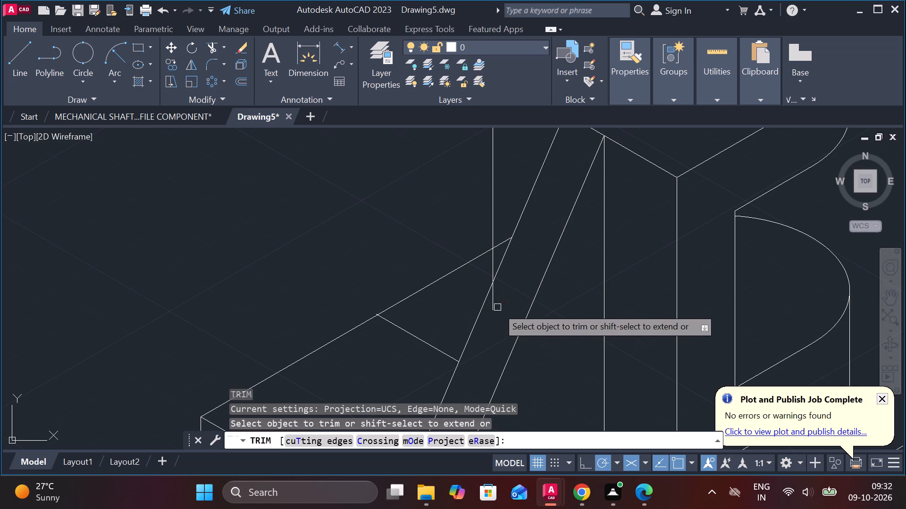
pyautogui.click(497, 307)
pyautogui.click(492, 307)
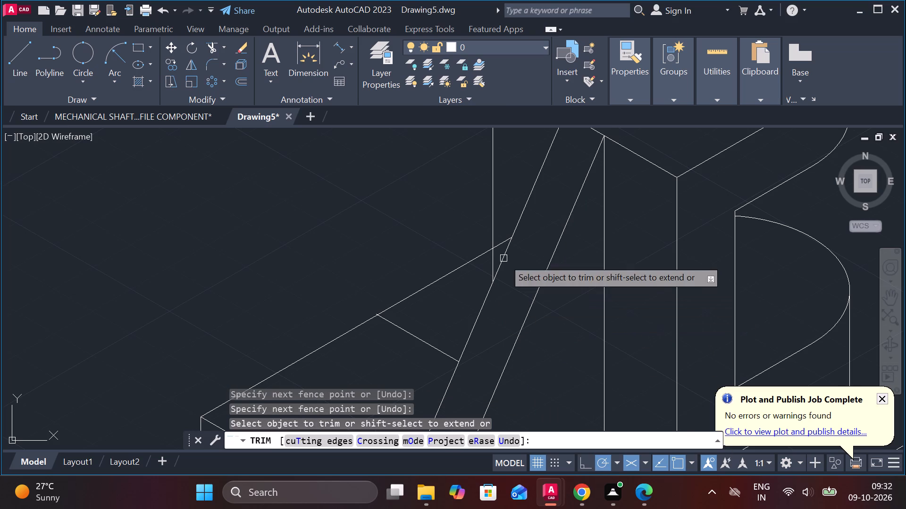
pyautogui.scroll(-1, 435, 328)
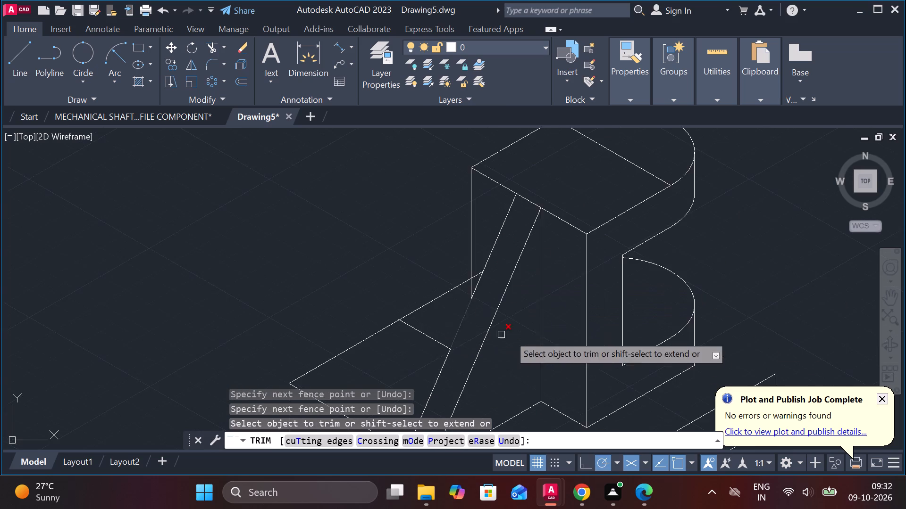
pyautogui.scroll(-1, 605, 333)
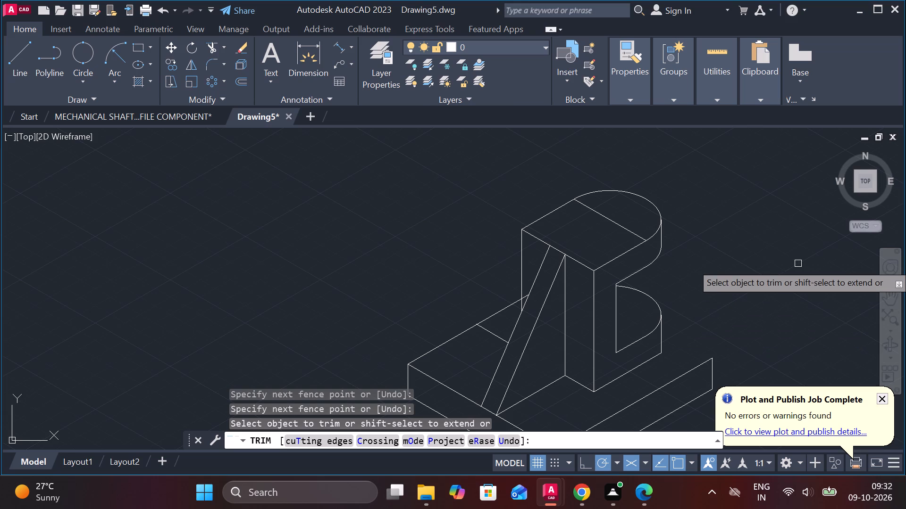
pyautogui.scroll(-1, 799, 265)
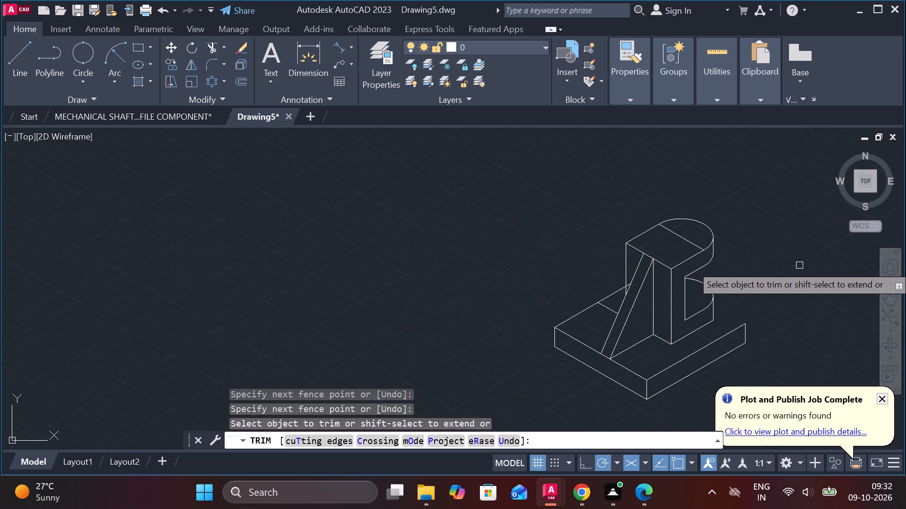
pyautogui.moveTo(794, 273); pyautogui.dragTo(695, 245, button='middle')
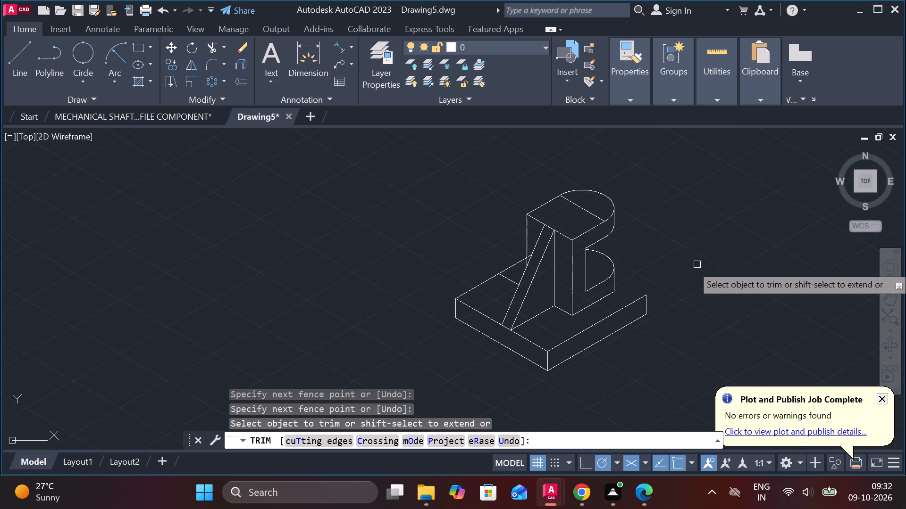
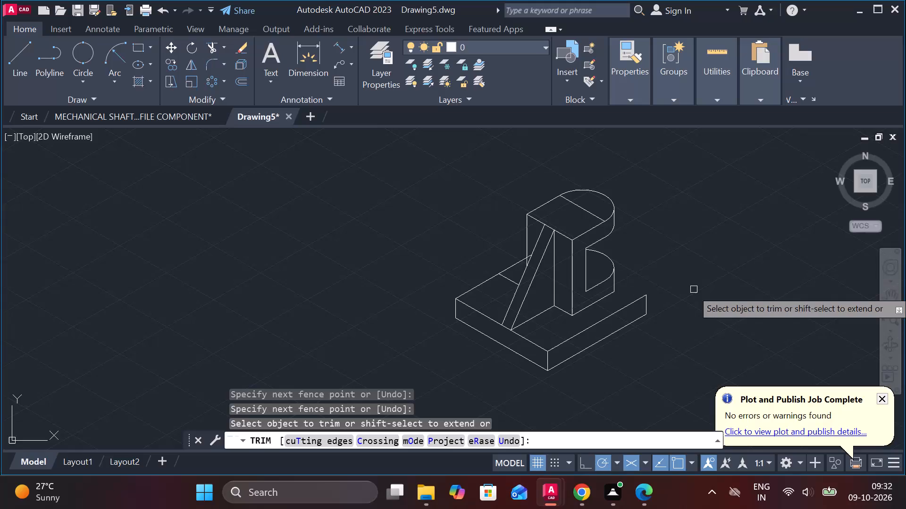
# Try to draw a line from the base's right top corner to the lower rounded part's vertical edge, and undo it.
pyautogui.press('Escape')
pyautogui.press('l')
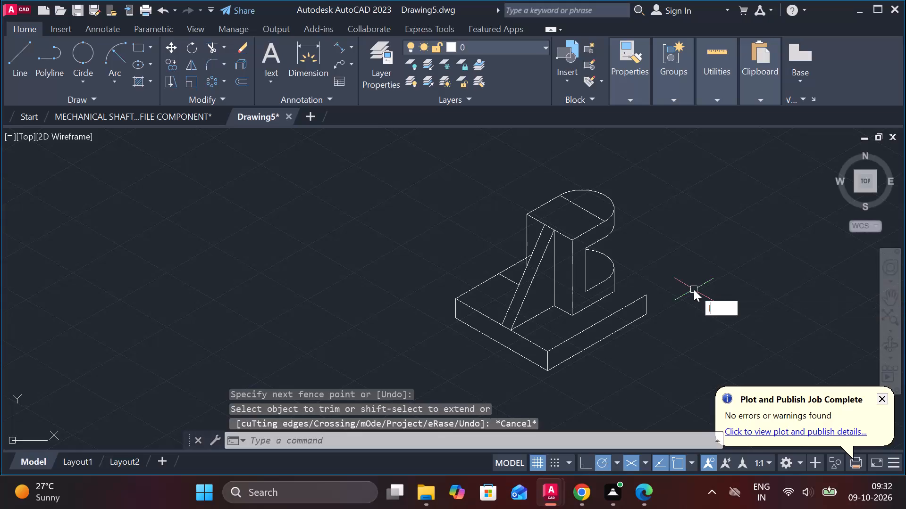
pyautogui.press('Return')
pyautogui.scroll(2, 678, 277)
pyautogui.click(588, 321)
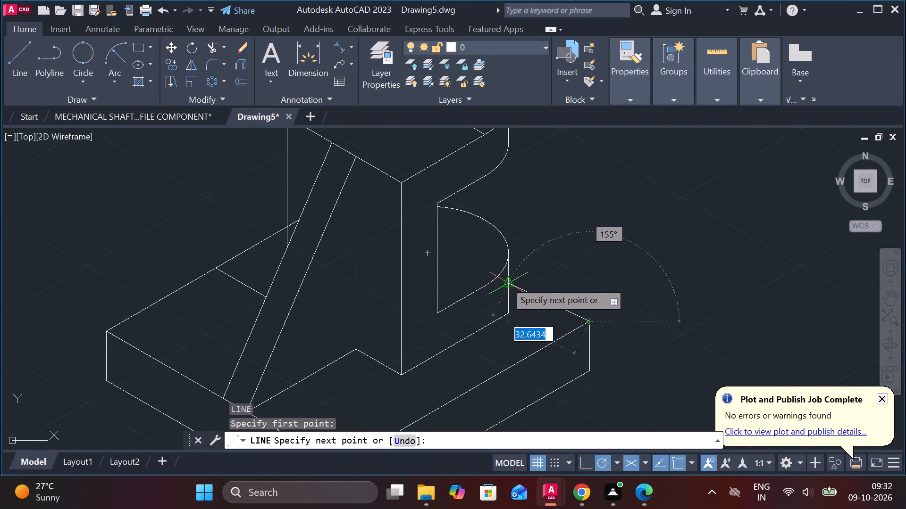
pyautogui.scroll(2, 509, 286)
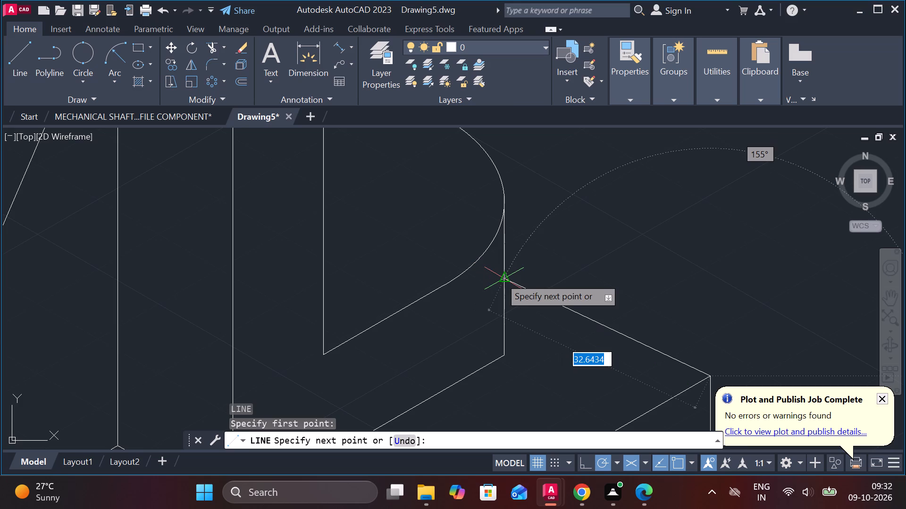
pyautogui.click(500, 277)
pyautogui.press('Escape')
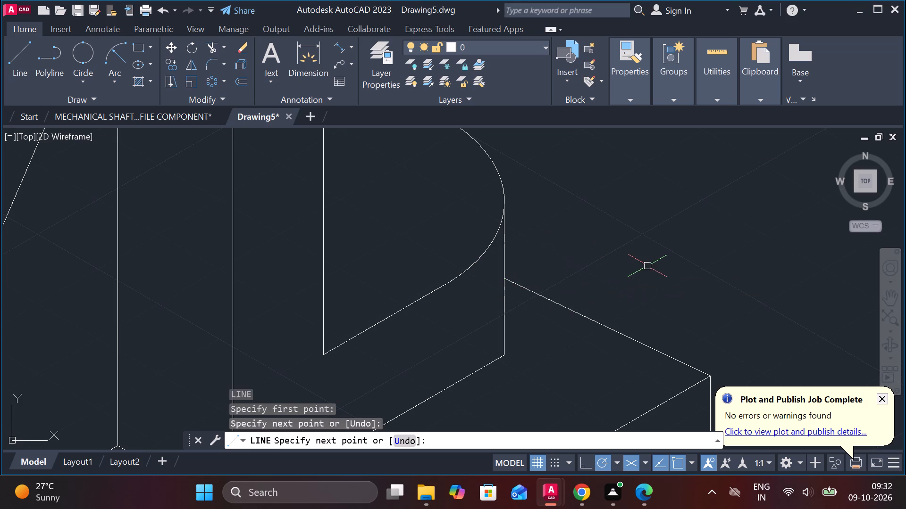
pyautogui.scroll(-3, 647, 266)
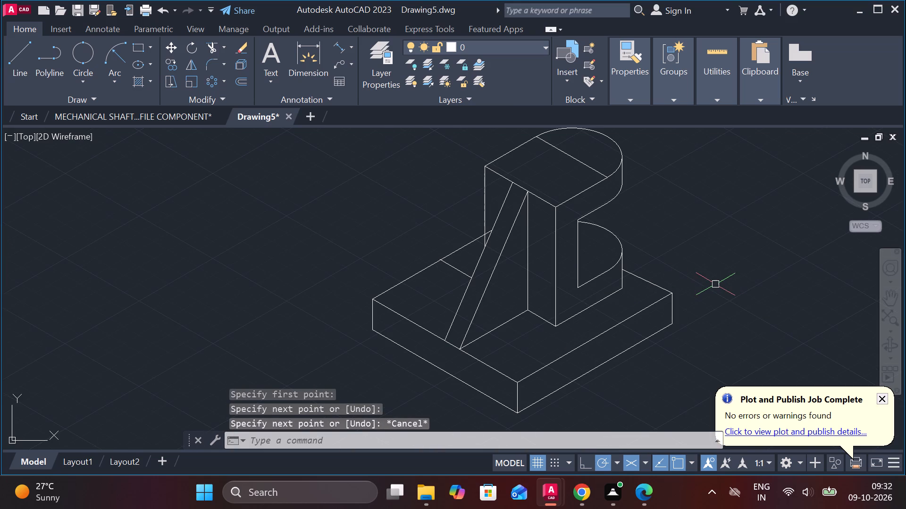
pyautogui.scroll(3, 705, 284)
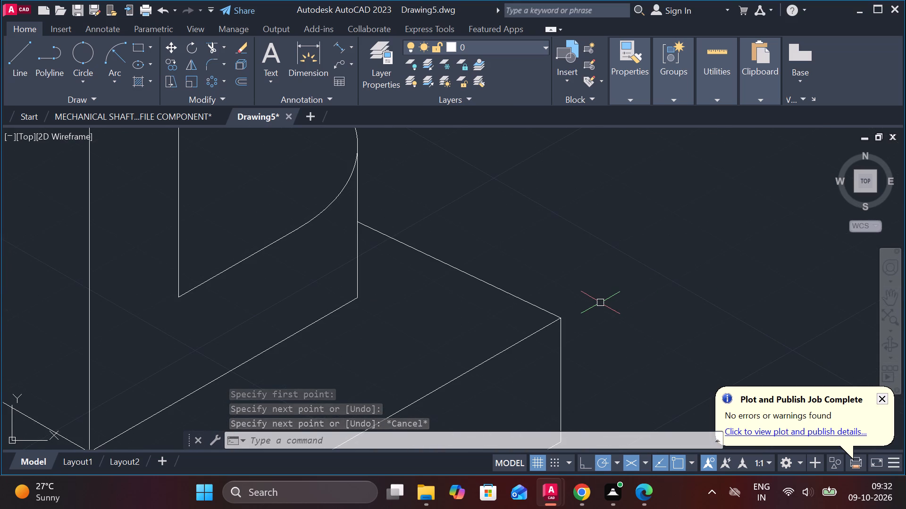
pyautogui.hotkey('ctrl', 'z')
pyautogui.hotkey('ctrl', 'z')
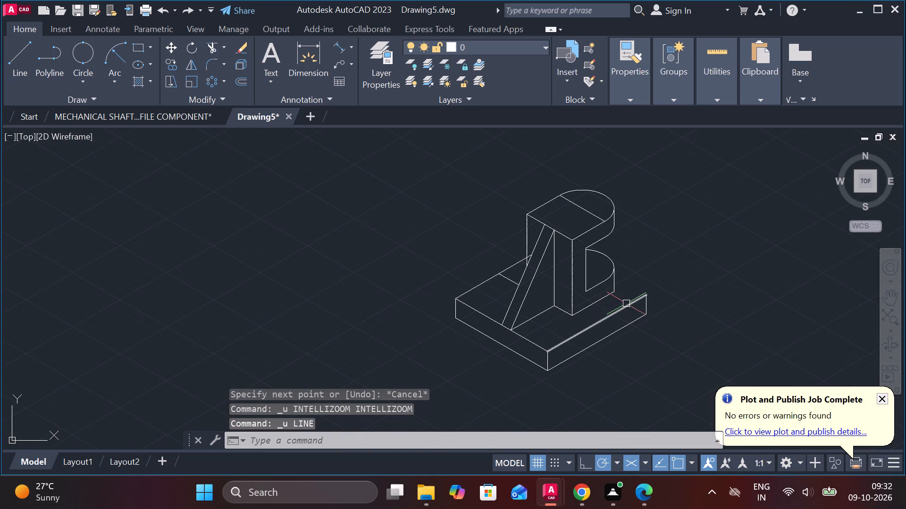
# Draw the base's rear edge from its right top corner along the 150° isometric direction until it passes behind the lower rounded part.
pyautogui.press('l')
pyautogui.press('Return')
pyautogui.scroll(3, 627, 303)
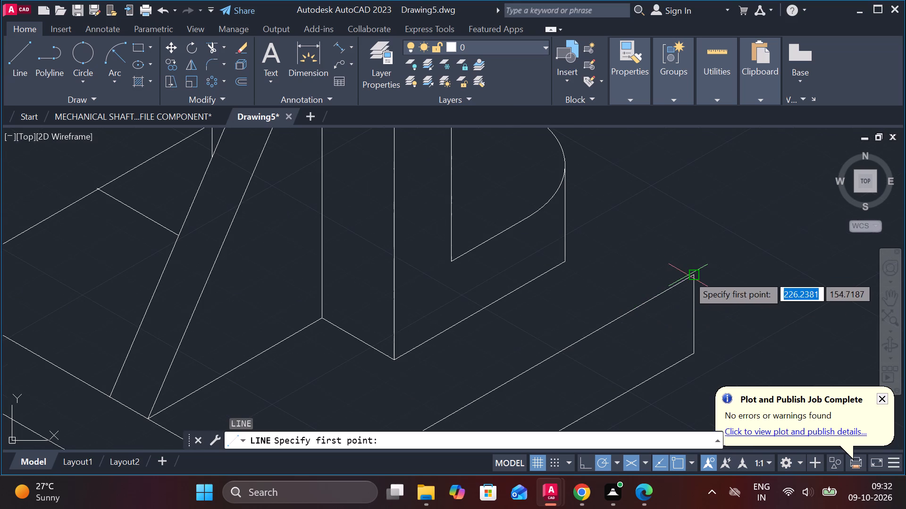
pyautogui.click(688, 275)
pyautogui.moveTo(586, 197); pyautogui.dragTo(623, 307, button='middle')
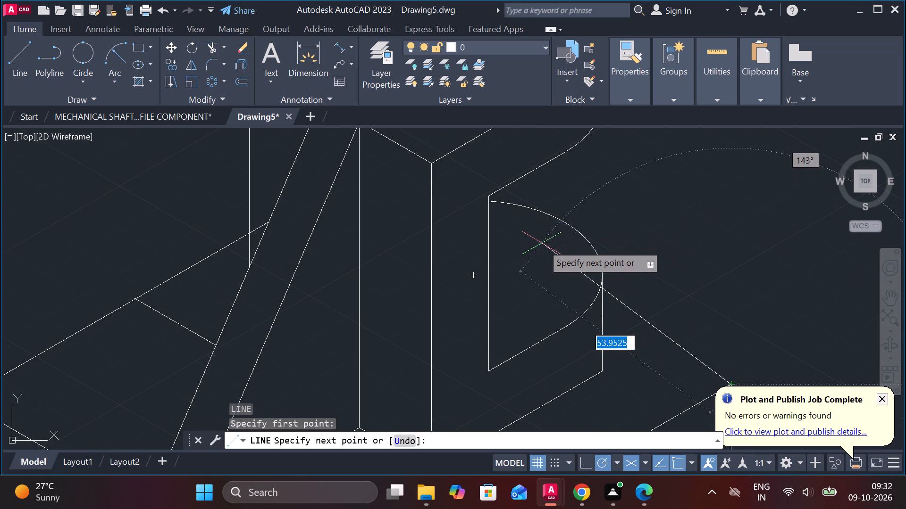
pyautogui.click(533, 260)
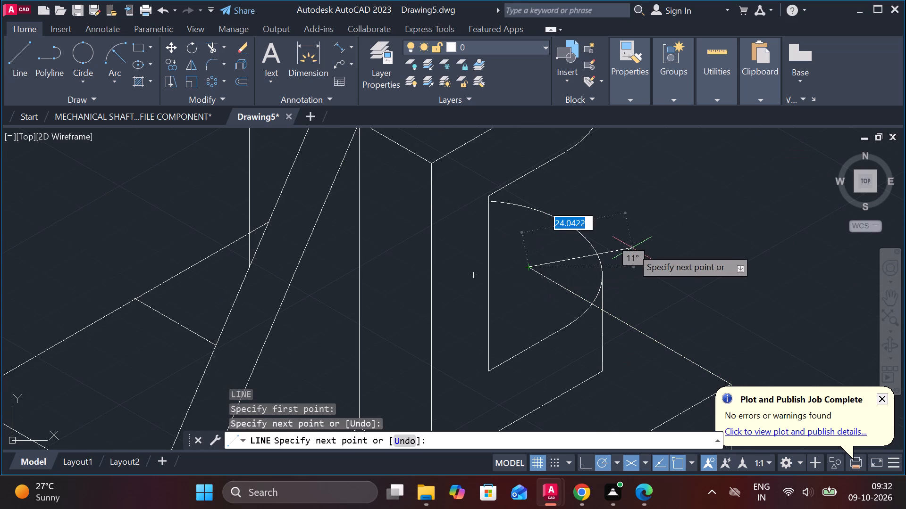
pyautogui.press('Escape')
# Trim the base's rear edge line where it runs inside the lower rounded part, back to that part's outer vertical line.
pyautogui.write('tr')
pyautogui.press('space')
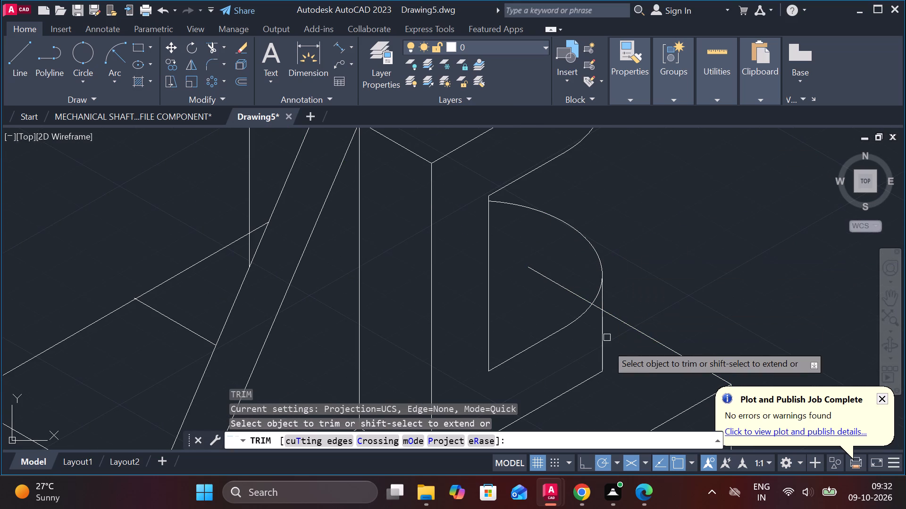
pyautogui.scroll(3, 590, 322)
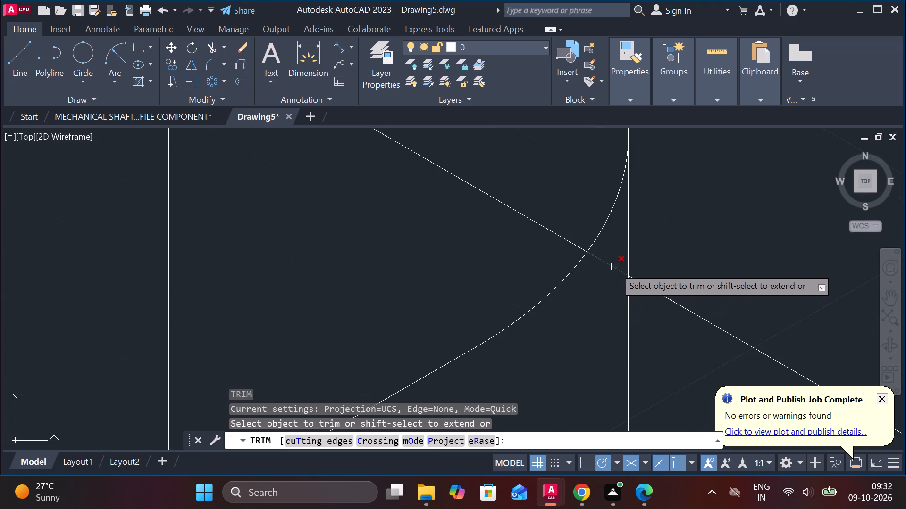
pyautogui.click(614, 267)
pyautogui.click(580, 245)
pyautogui.scroll(-3, 611, 232)
pyautogui.scroll(-2, 707, 268)
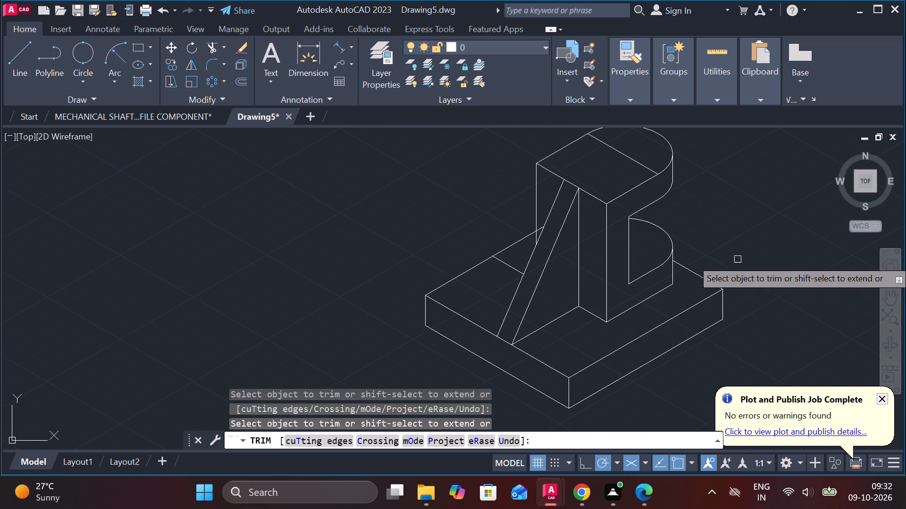
pyautogui.press('Escape')
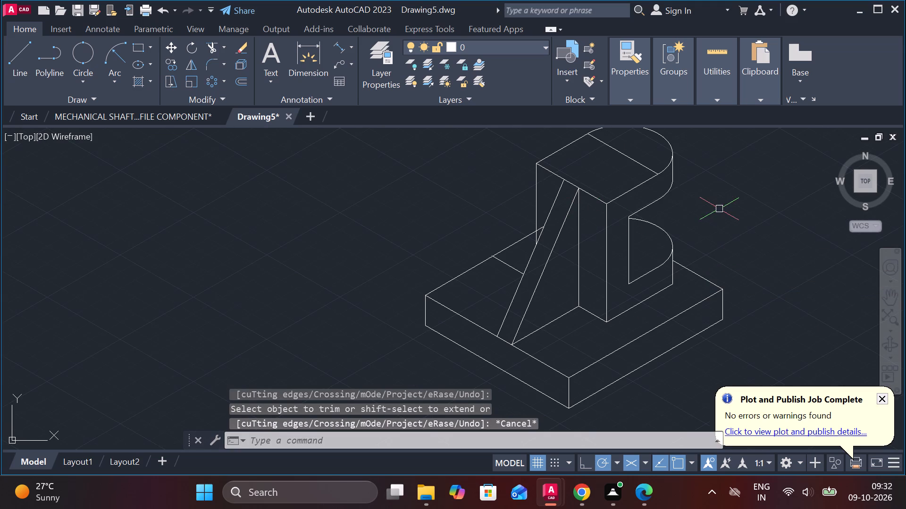
# Draw a 24 diameter isocircle on the top face, centred on the rounded end's arc centre.
pyautogui.moveTo(722, 217); pyautogui.dragTo(706, 262, button='middle')
pyautogui.press('Escape')
pyautogui.write('el')
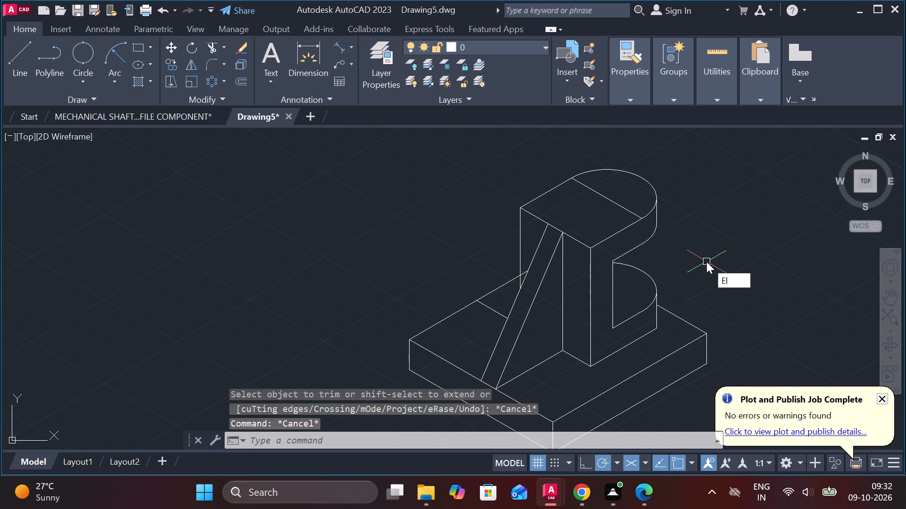
pyautogui.press('Return')
pyautogui.press('i')
pyautogui.press('Return')
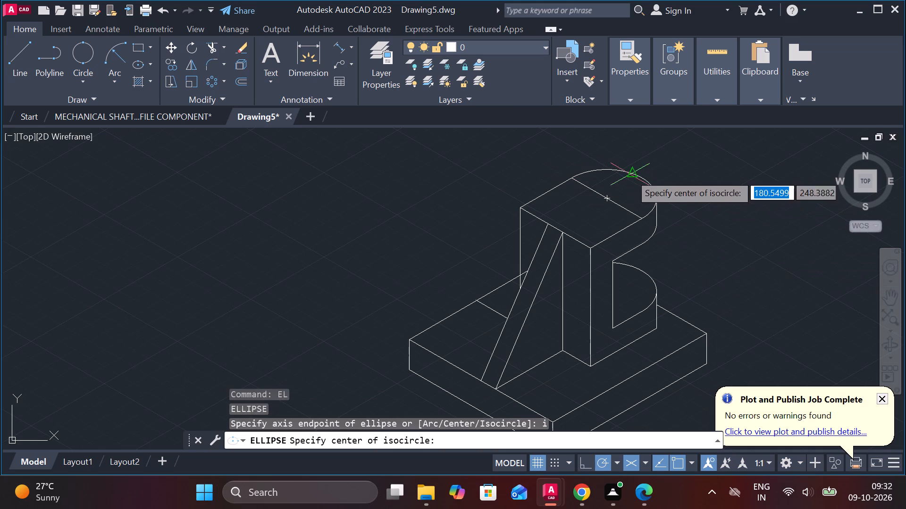
pyautogui.click(603, 198)
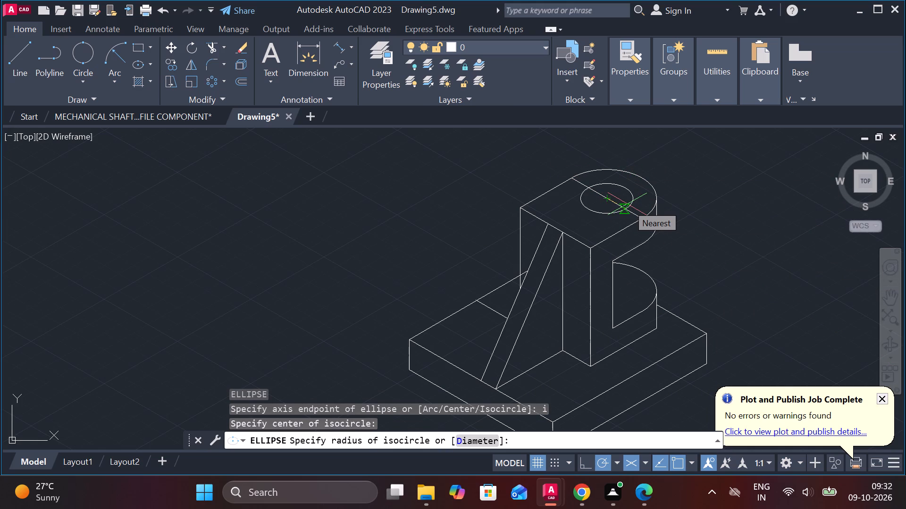
pyautogui.write('d')
pyautogui.press('space')
pyautogui.write('24')
pyautogui.press('space')
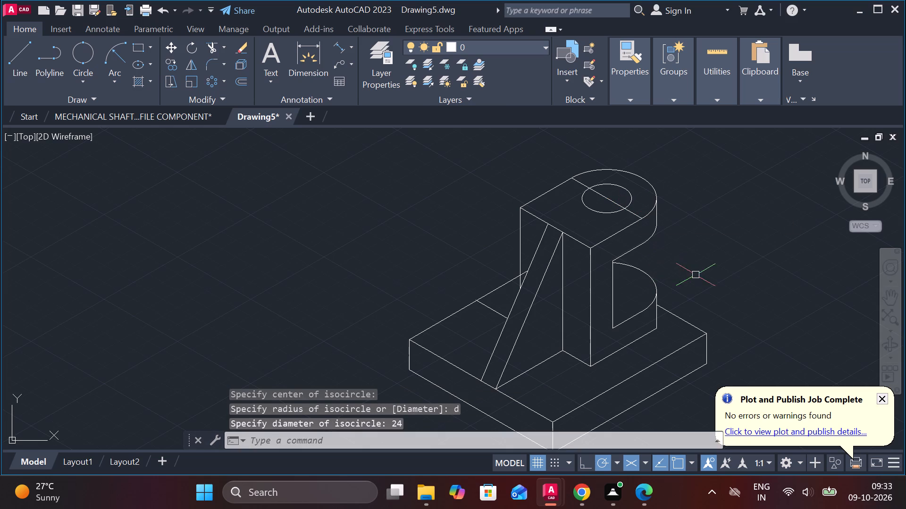
# Draw a 24 diameter isocircle centred on the lower rounded part's arc centre.
pyautogui.write('e;')
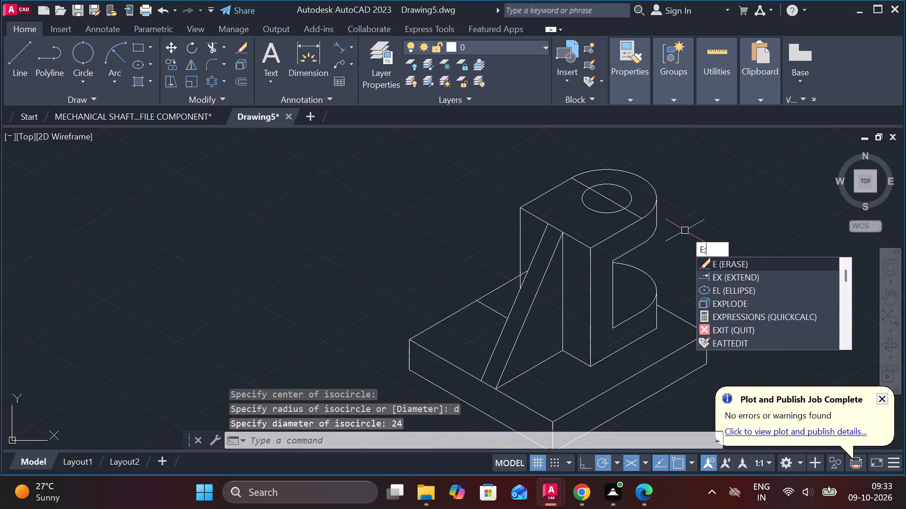
pyautogui.press('BackSpace')
pyautogui.press('l')
pyautogui.press('Return')
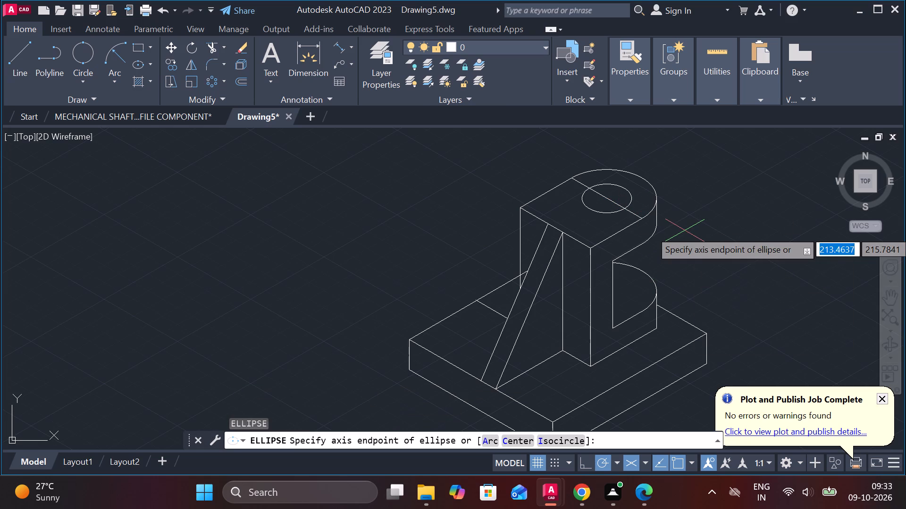
pyautogui.press('i')
pyautogui.press('Return')
pyautogui.scroll(1, 646, 265)
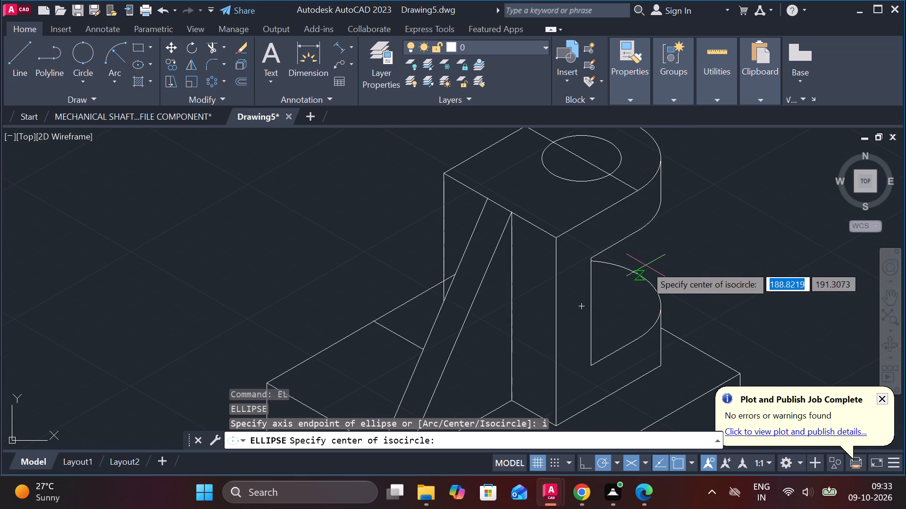
pyautogui.click(588, 300)
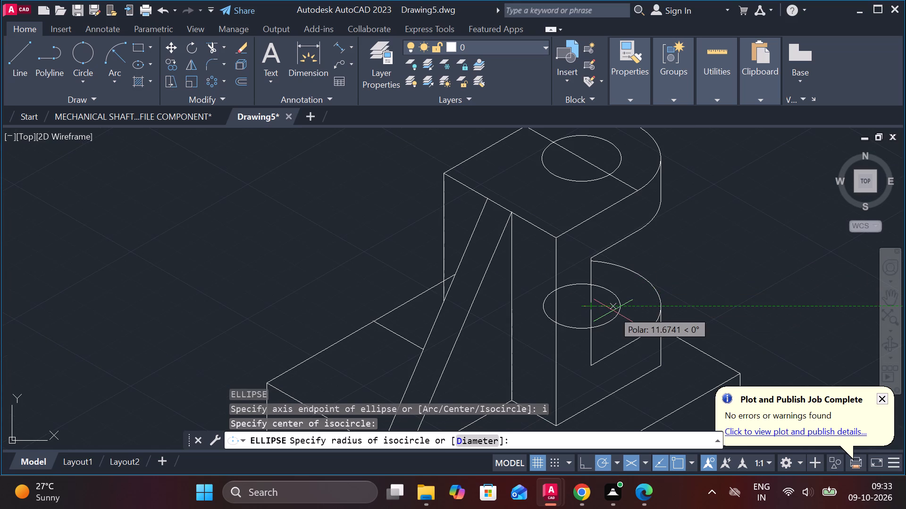
pyautogui.write('d 24')
pyautogui.press('space')
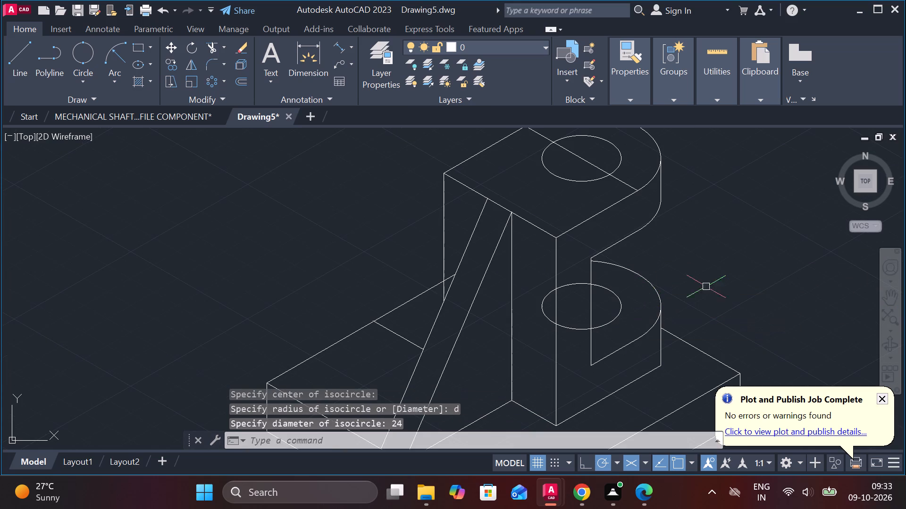
# Trim the lower isocircle's portions hidden behind the upright, keeping only the arc inside the lower rounded face.
pyautogui.write('tr')
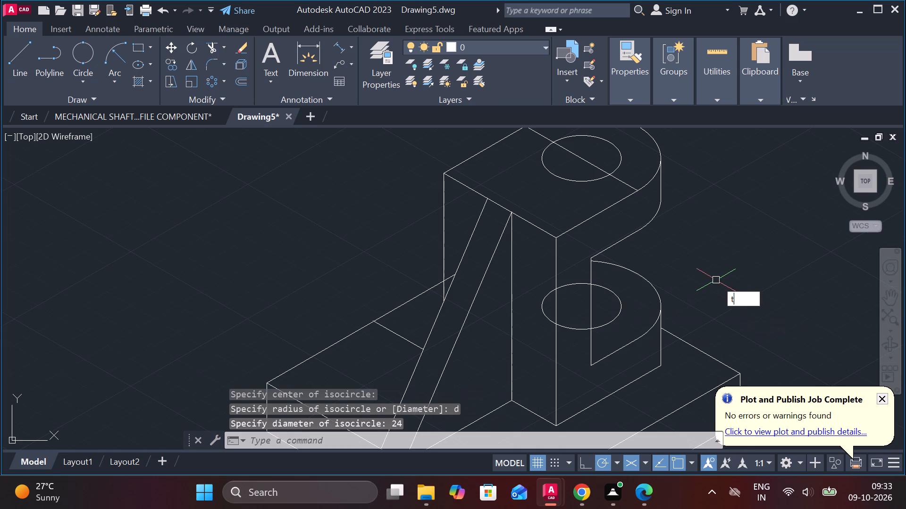
pyautogui.press('space')
pyautogui.click(575, 283)
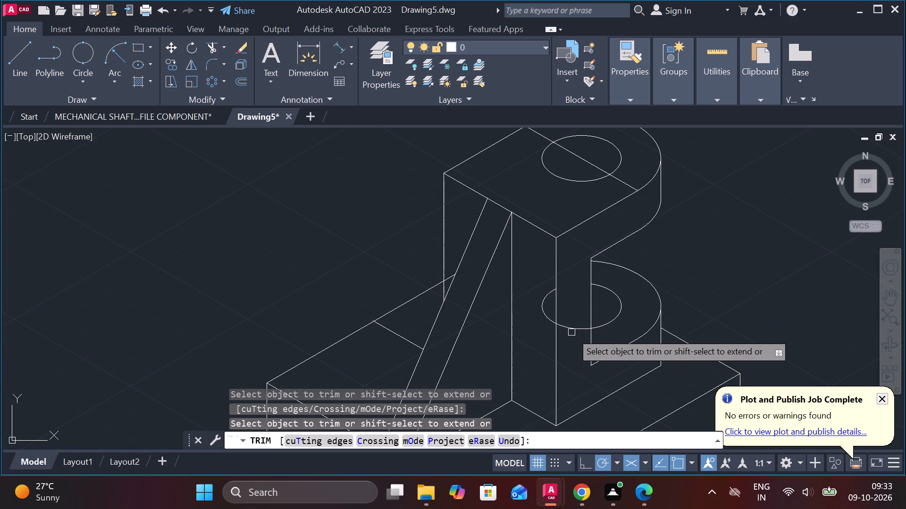
pyautogui.click(571, 331)
pyautogui.click(545, 305)
# Trim away all three segments of the construction line crossing the top face and its hole.
pyautogui.scroll(-2, 498, 322)
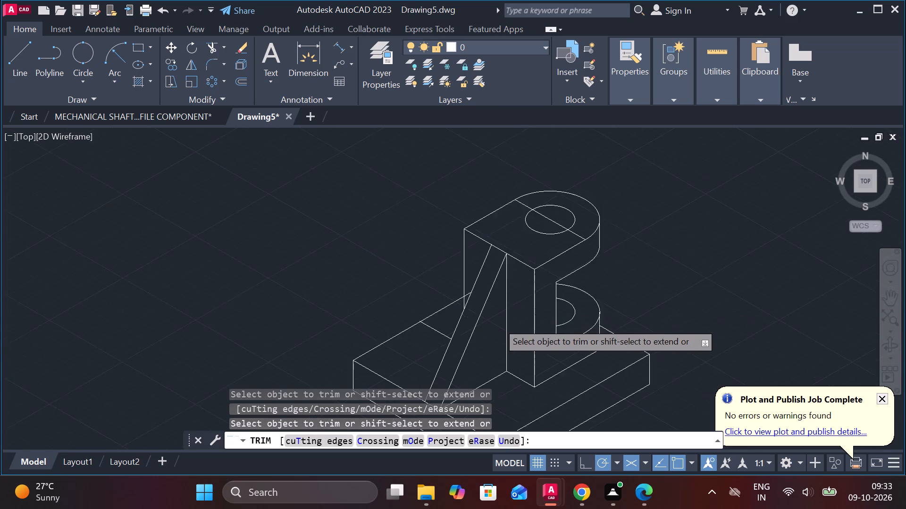
pyautogui.scroll(2, 590, 271)
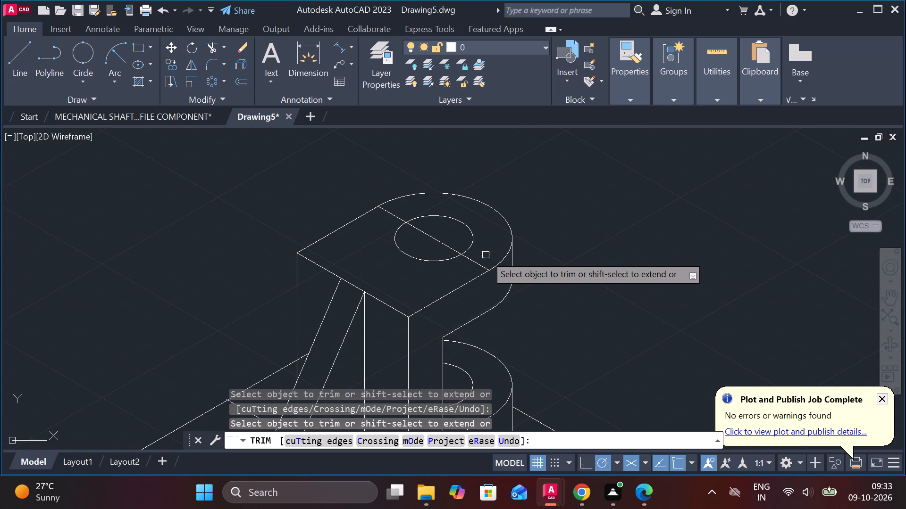
pyautogui.click(478, 263)
pyautogui.click(441, 244)
pyautogui.click(395, 215)
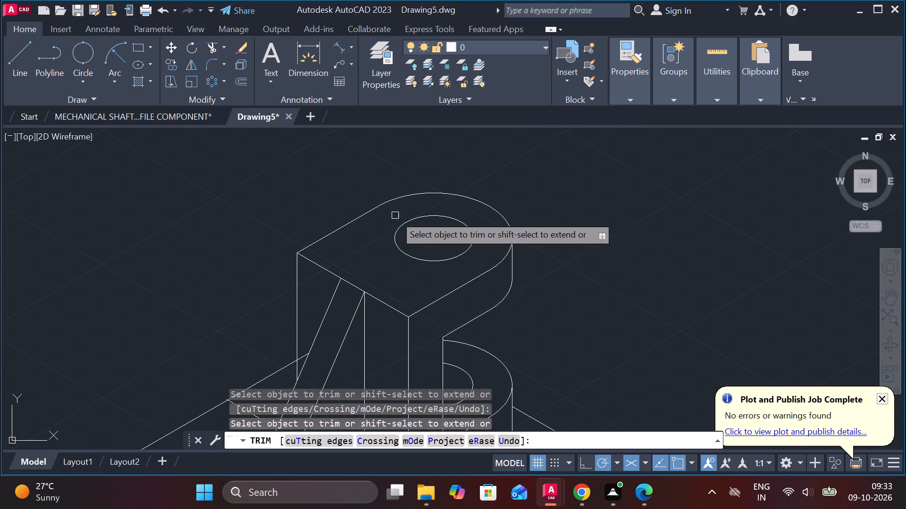
# Remove the leftover short line between the base's rear-left edge and the slanted rib using Trim.
pyautogui.scroll(-3, 537, 217)
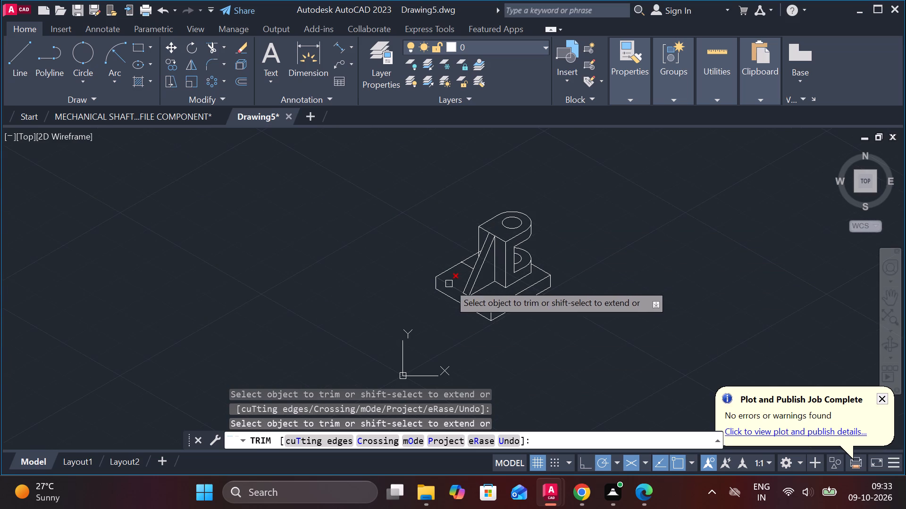
pyautogui.scroll(2, 450, 280)
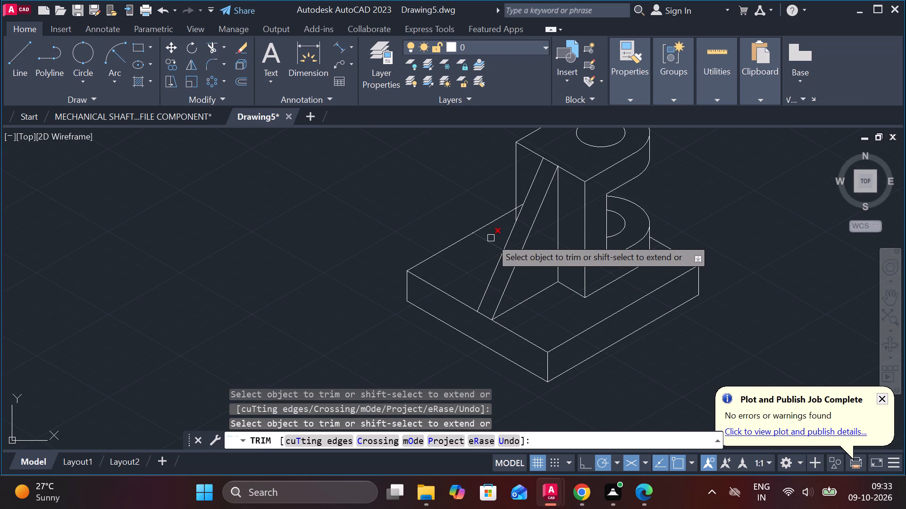
pyautogui.click(491, 238)
pyautogui.scroll(-2, 490, 239)
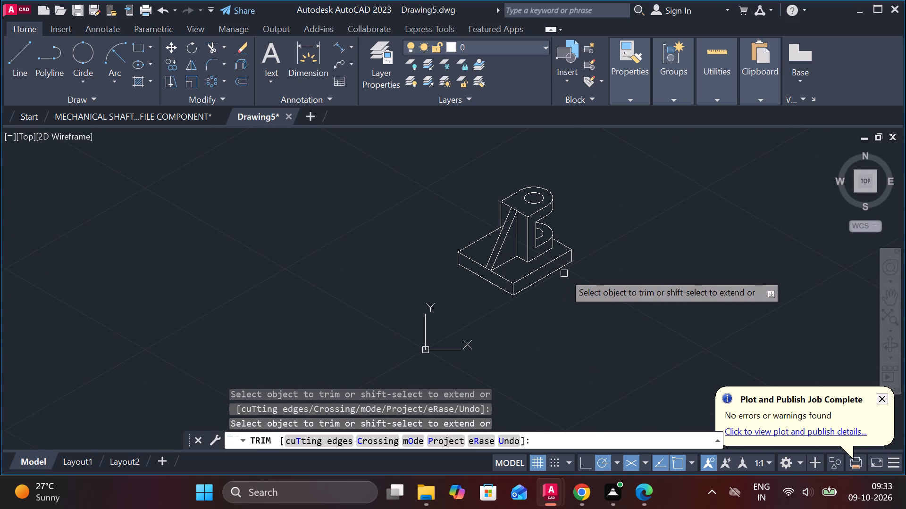
pyautogui.scroll(2, 558, 280)
pyautogui.scroll(-1, 558, 280)
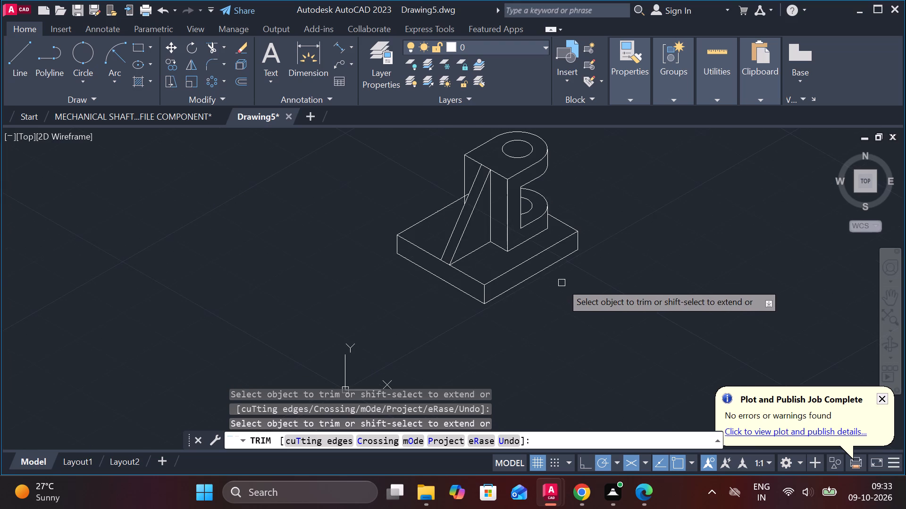
pyautogui.scroll(1, 562, 284)
pyautogui.moveTo(562, 284); pyautogui.dragTo(612, 350, button='middle')
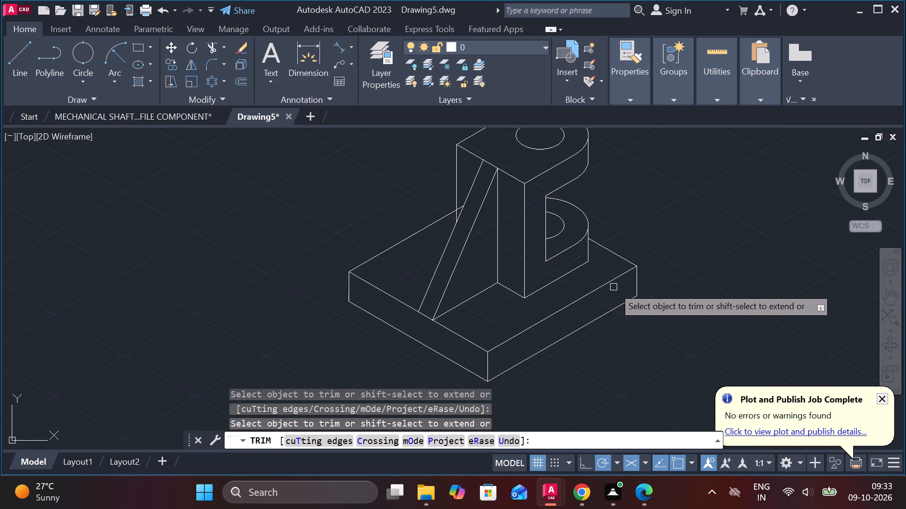
pyautogui.press('Escape')
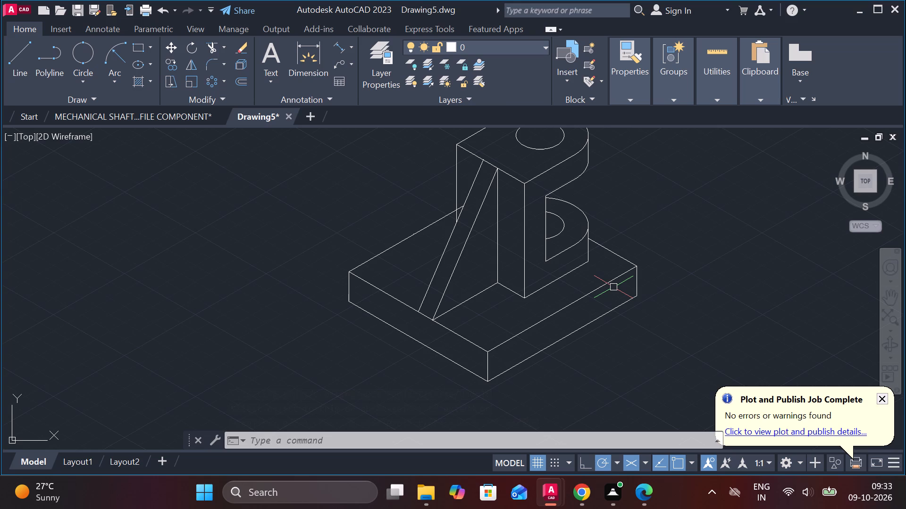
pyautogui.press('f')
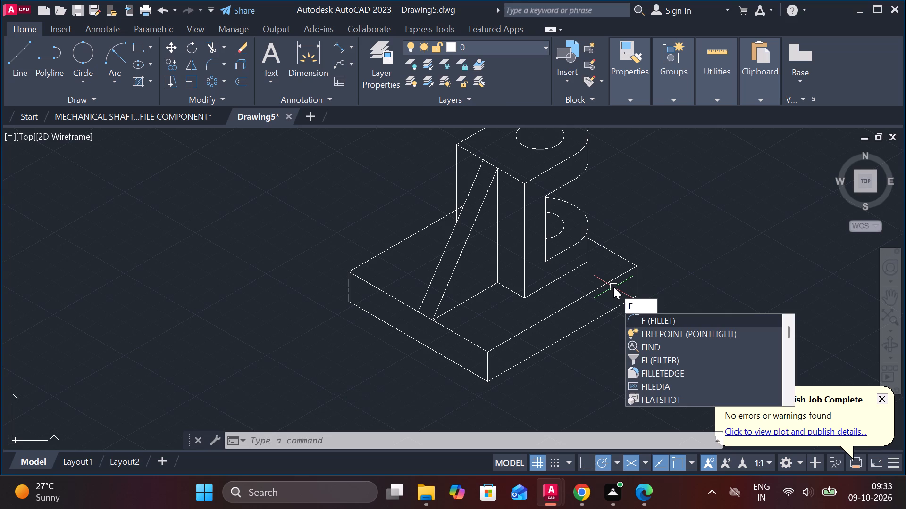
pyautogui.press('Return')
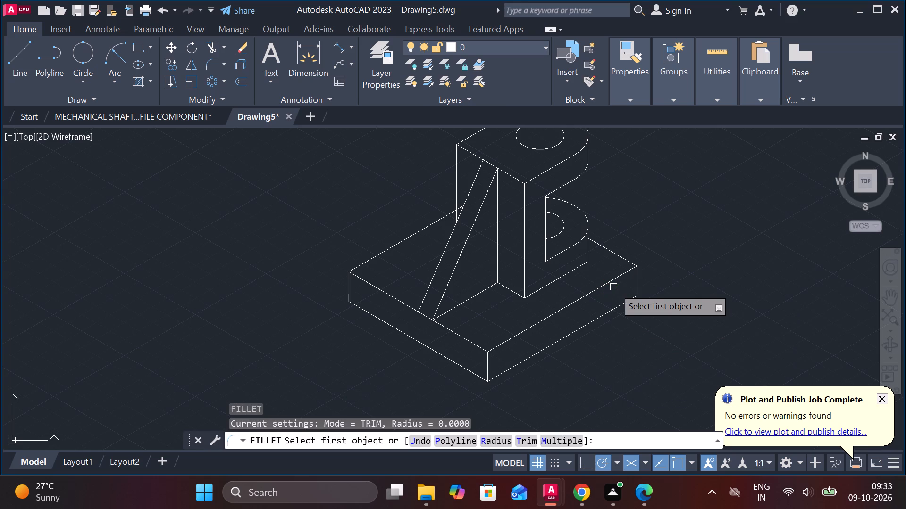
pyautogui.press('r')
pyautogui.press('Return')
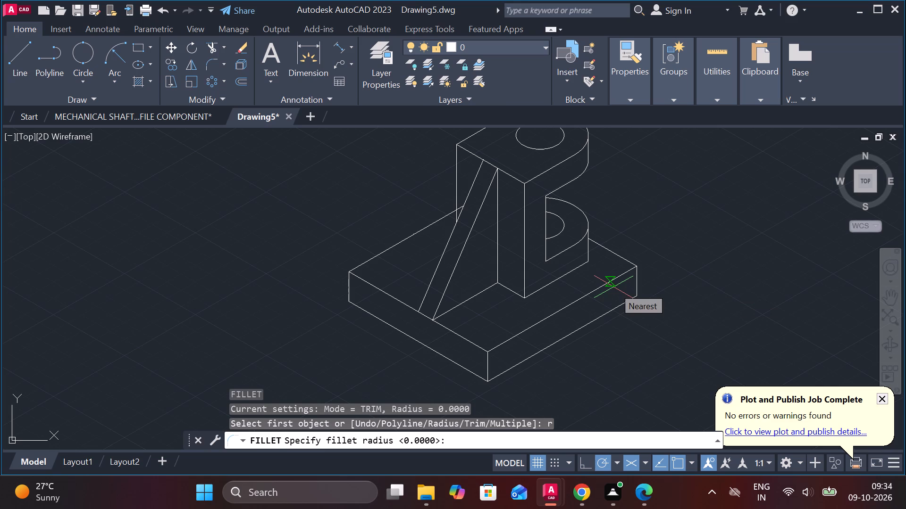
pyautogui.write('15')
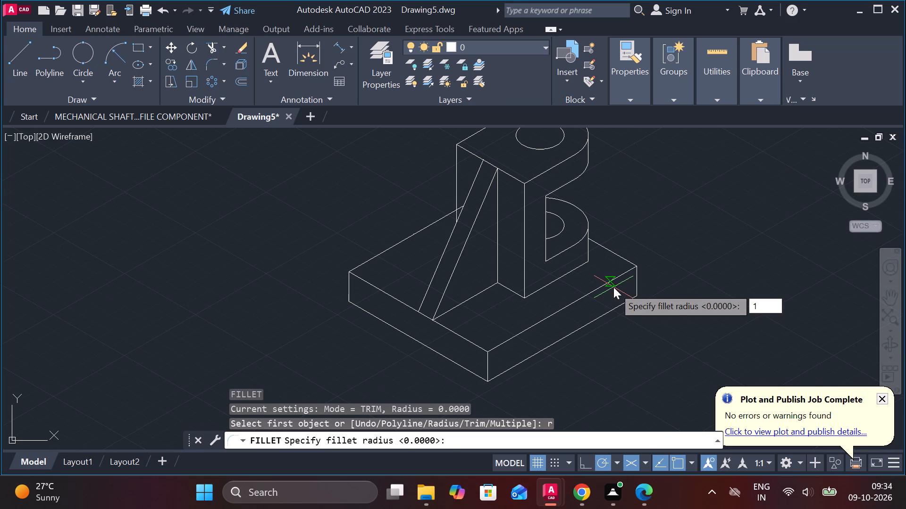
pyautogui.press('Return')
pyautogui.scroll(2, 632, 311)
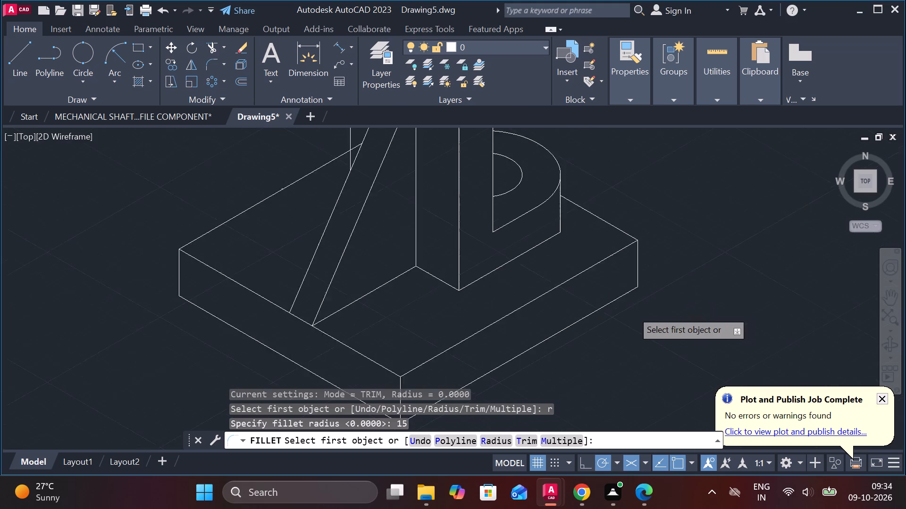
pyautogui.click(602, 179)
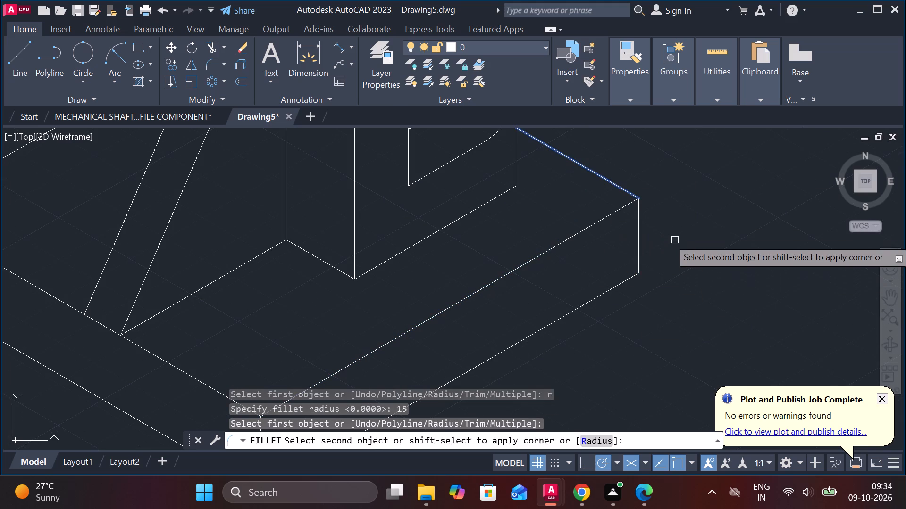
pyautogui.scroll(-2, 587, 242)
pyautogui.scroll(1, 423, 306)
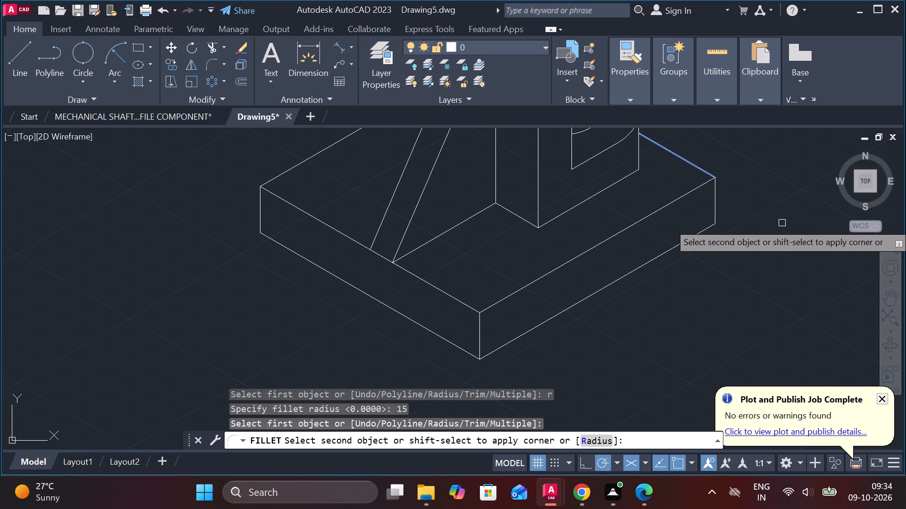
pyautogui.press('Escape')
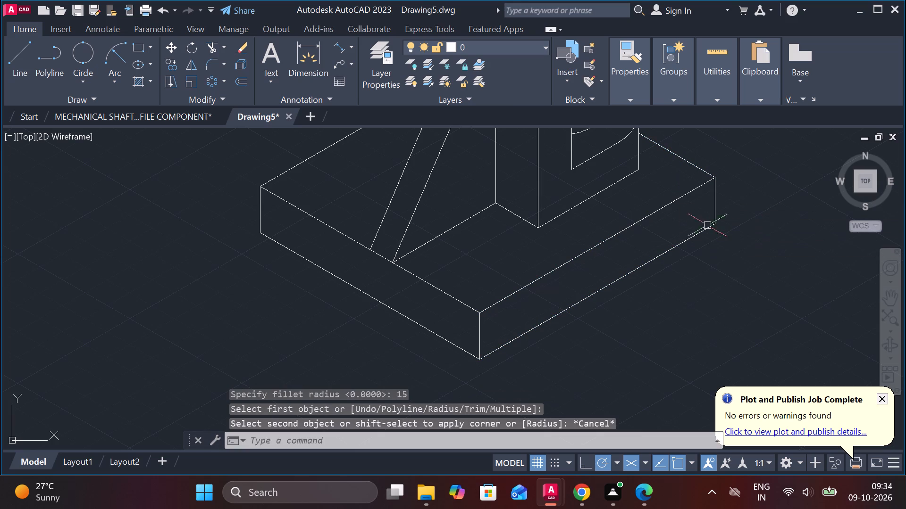
# Copy the base's front-left top edge 15 inward along the 30° isometric axis as a construction line.
pyautogui.click(460, 298)
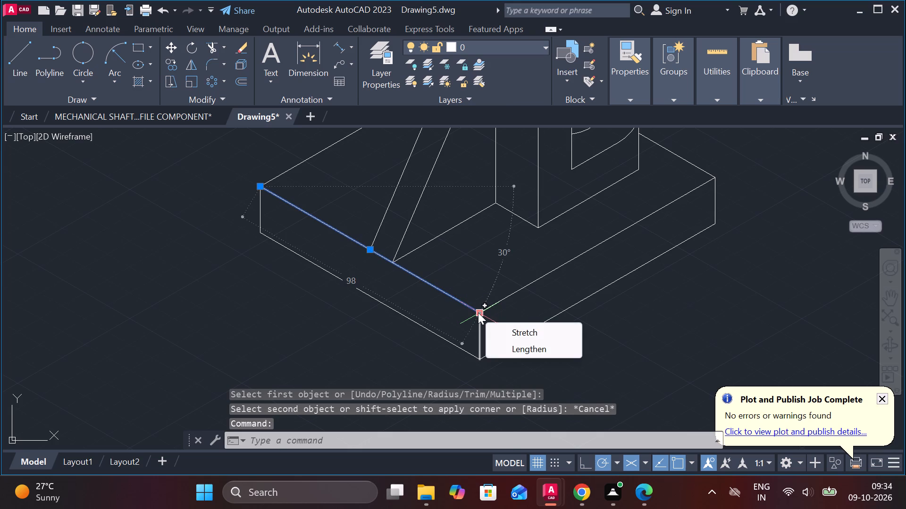
pyautogui.click(478, 312)
pyautogui.press('Escape')
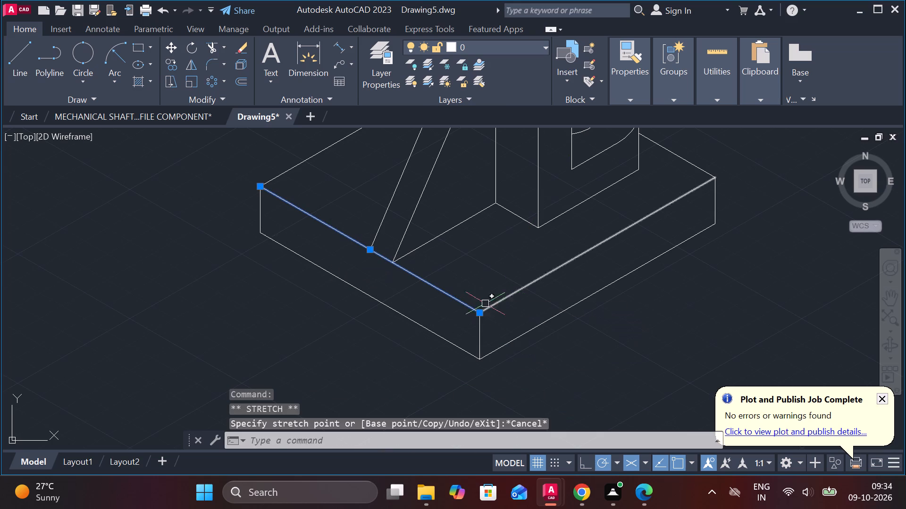
pyautogui.write('co')
pyautogui.press('Return')
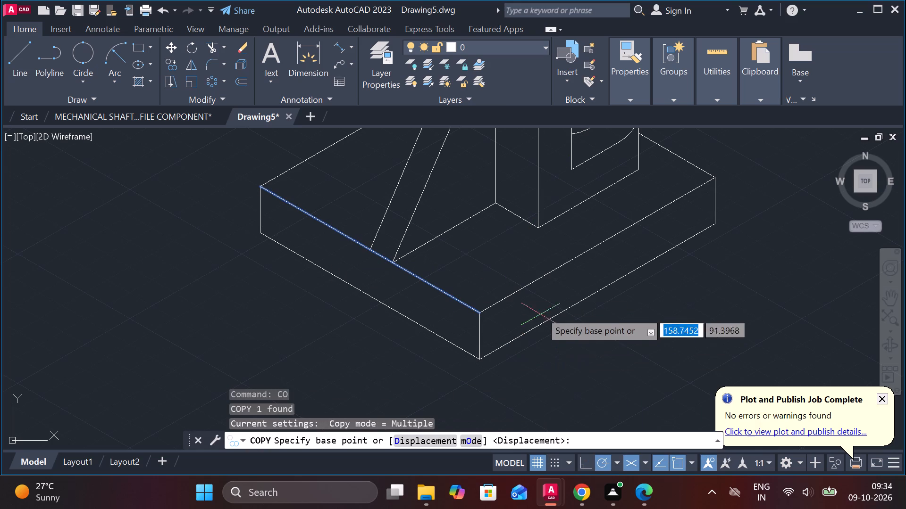
pyautogui.click(482, 315)
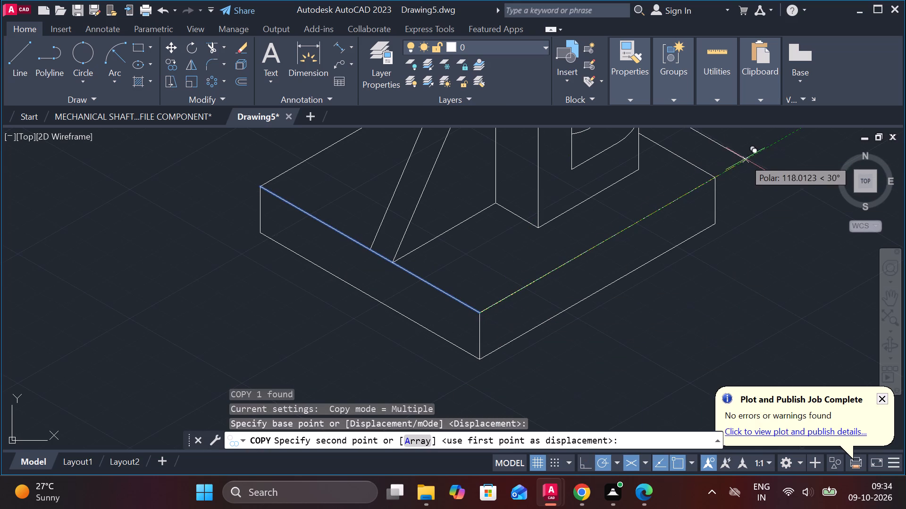
pyautogui.write('15')
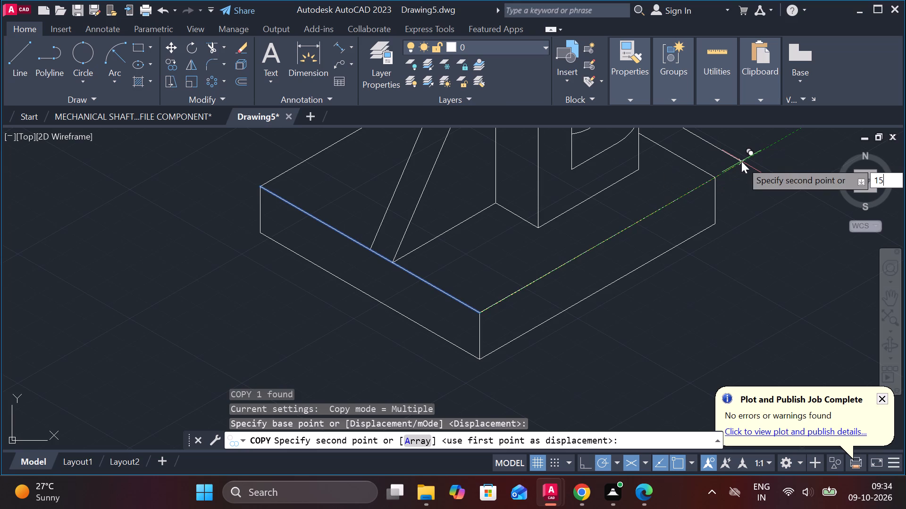
pyautogui.press('space')
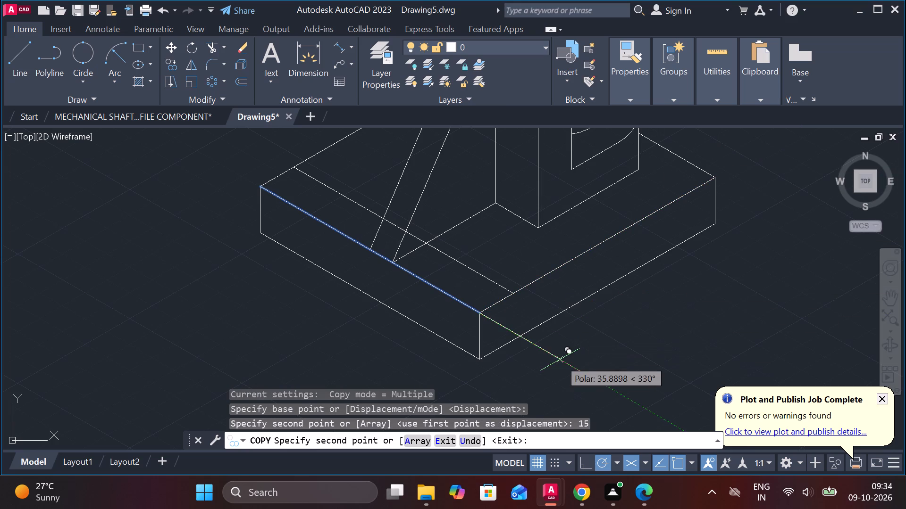
pyautogui.press('Escape')
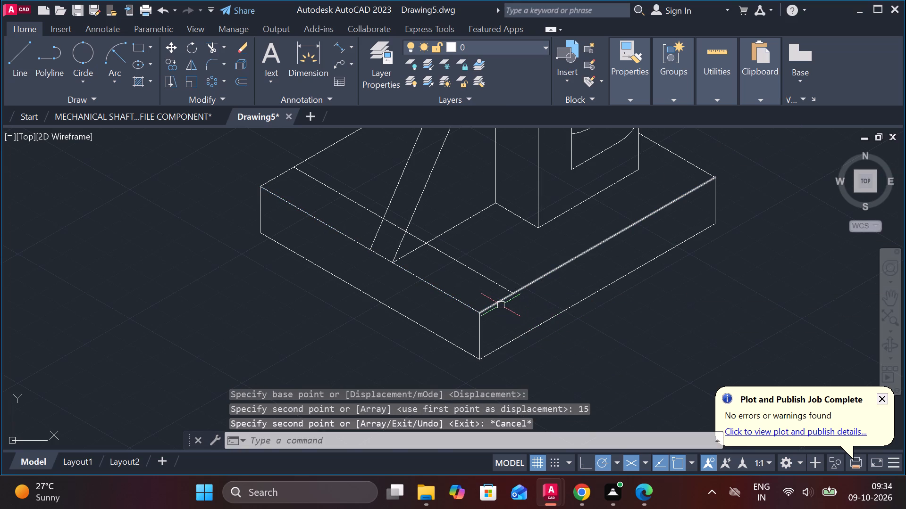
# Copy the base's front-right top edge 15 inward along the 150° isometric axis as a construction line.
pyautogui.click(501, 304)
pyautogui.write('co')
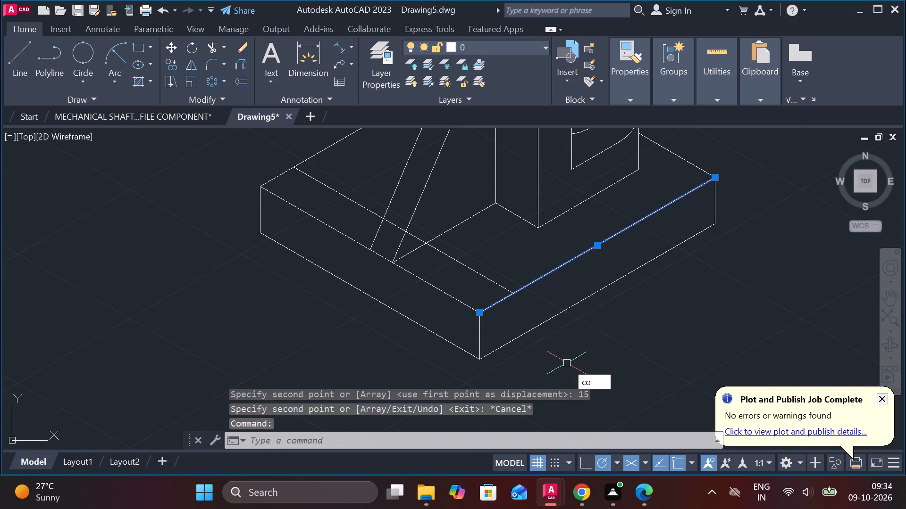
pyautogui.press('Return')
pyautogui.click(478, 313)
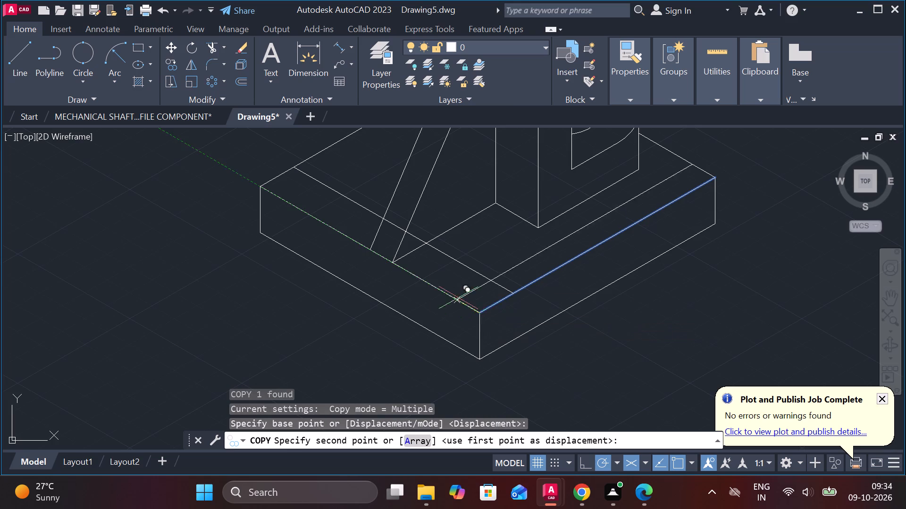
pyautogui.moveTo(419, 302); pyautogui.dragTo(491, 397, button='middle')
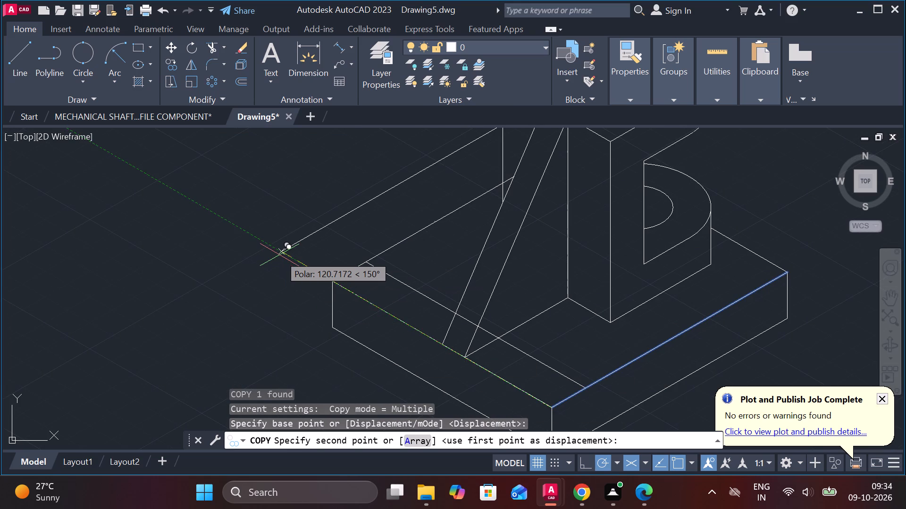
pyautogui.press('1')
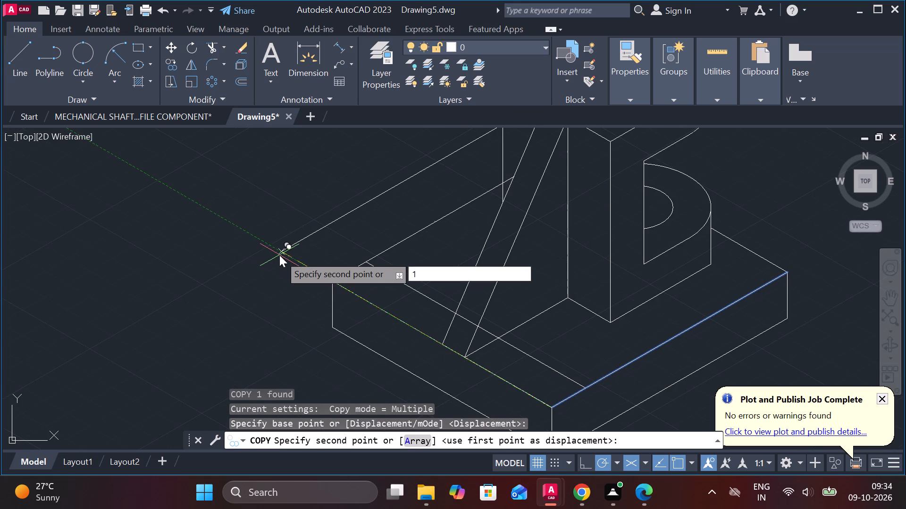
pyautogui.write('5')
pyautogui.press('space')
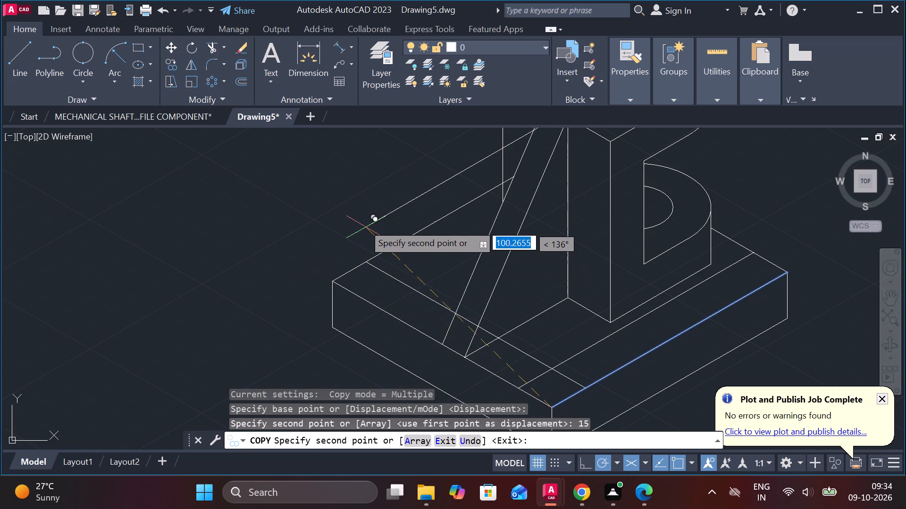
pyautogui.press('Escape')
# Draw an isocircle centred where the two copied lines cross near the front corner, with its radius reaching the copied line's end on the front-right edge.
pyautogui.moveTo(366, 223); pyautogui.dragTo(299, 133, button='middle')
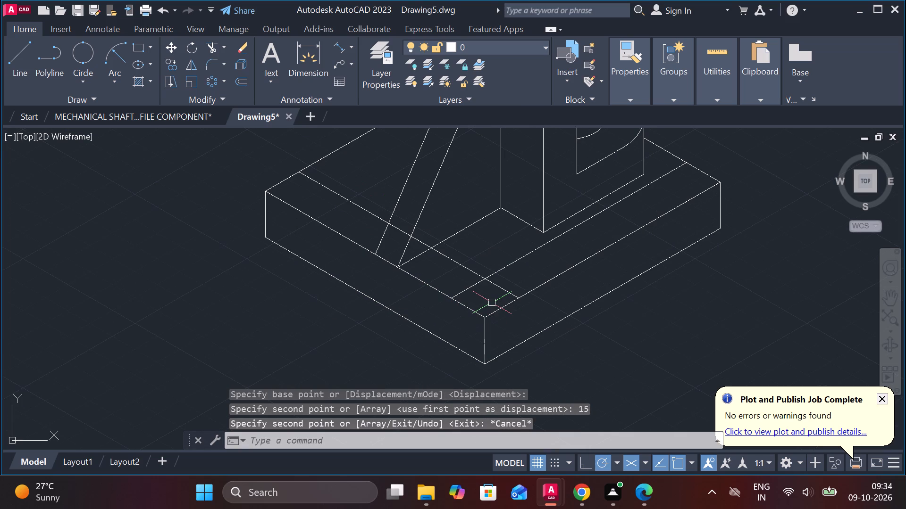
pyautogui.write('el')
pyautogui.press('Return')
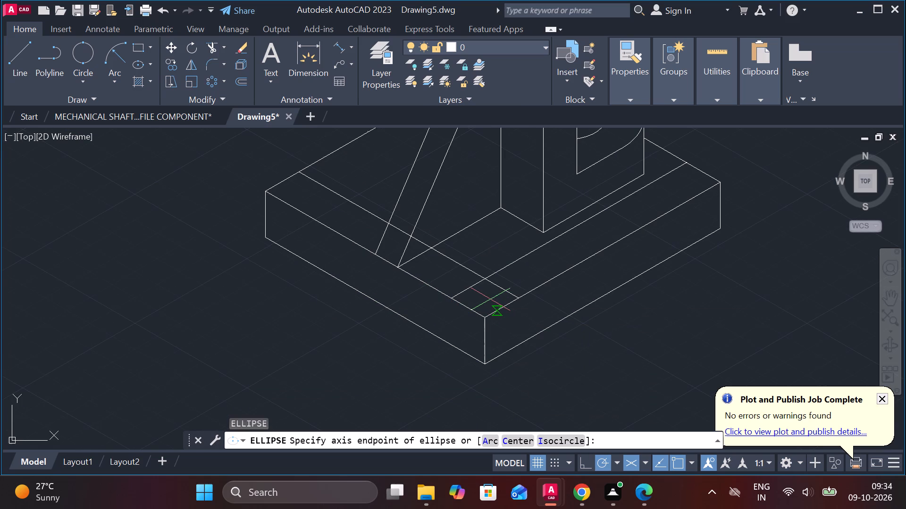
pyautogui.press('i')
pyautogui.press('Return')
pyautogui.click(486, 278)
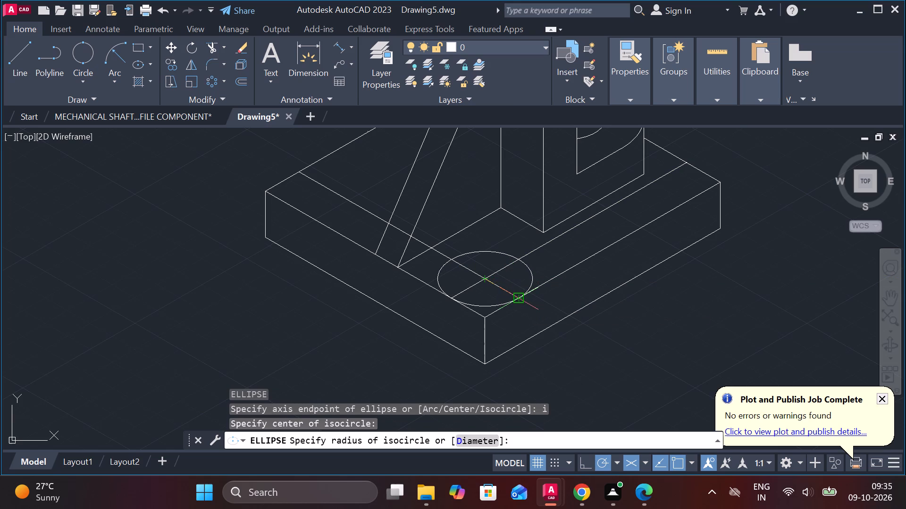
pyautogui.click(521, 295)
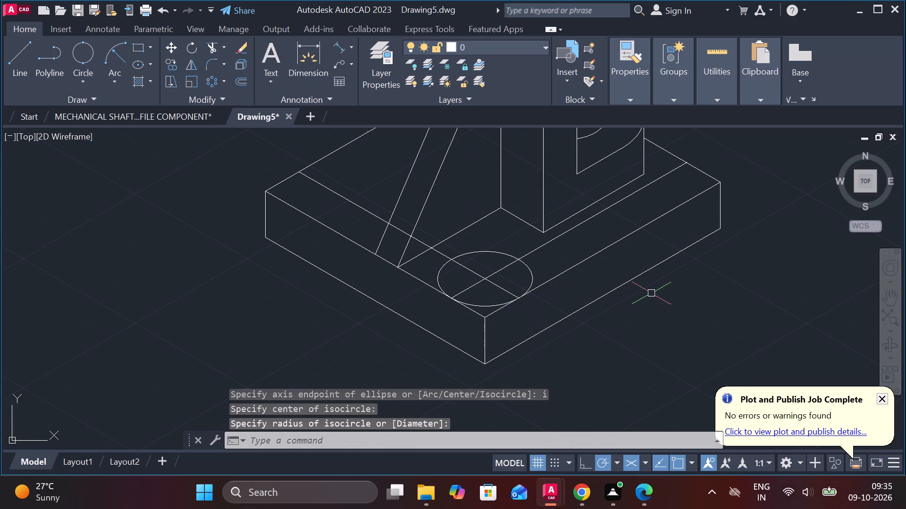
pyautogui.press('Escape')
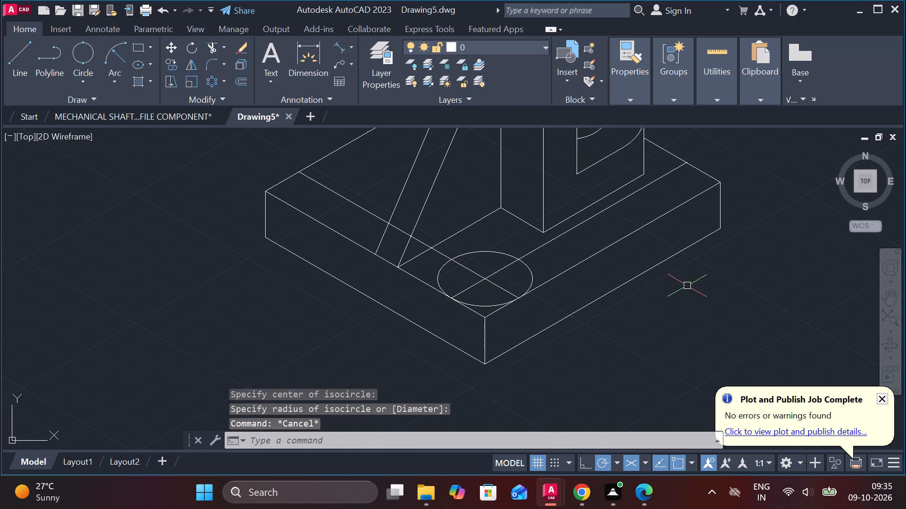
# Copy the visible rear-right top edge of the base 15 inward along the 210° isometric axis.
pyautogui.moveTo(744, 271); pyautogui.dragTo(693, 305, button='middle')
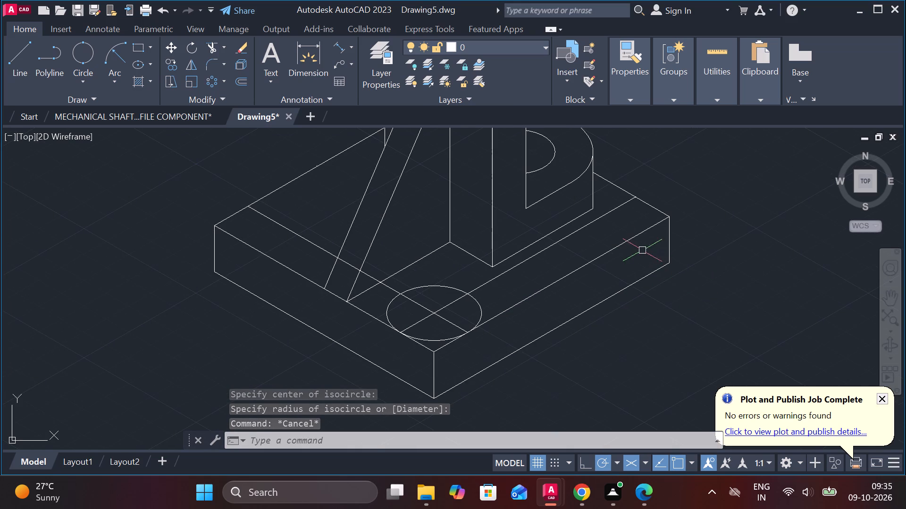
pyautogui.click(660, 214)
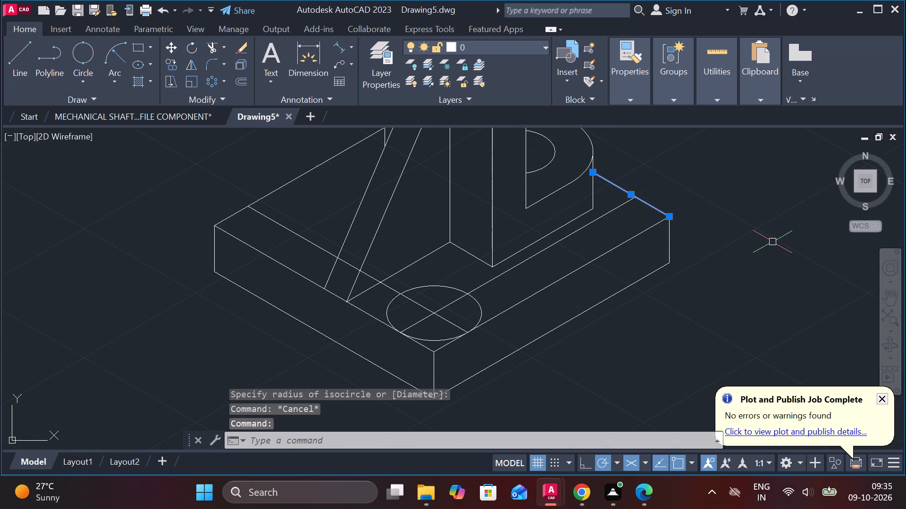
pyautogui.write('co')
pyautogui.press('Return')
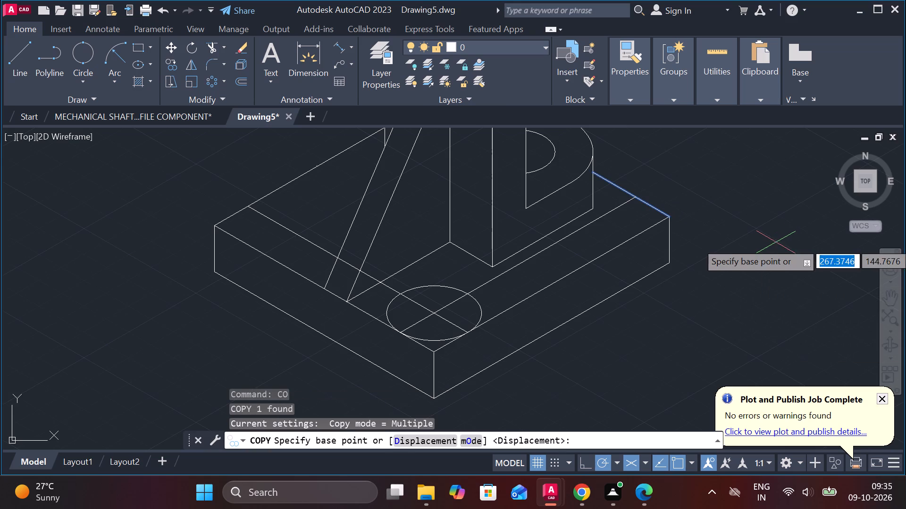
pyautogui.click(669, 218)
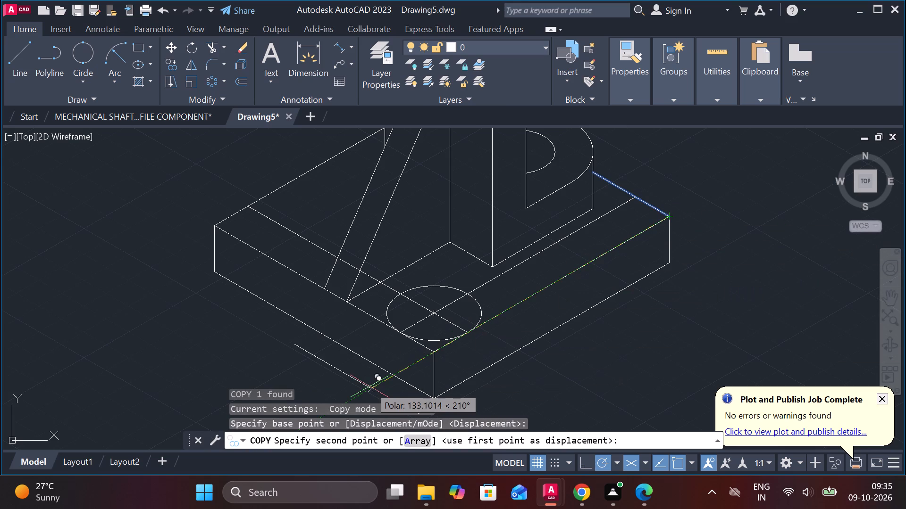
pyautogui.write('15')
pyautogui.press('space')
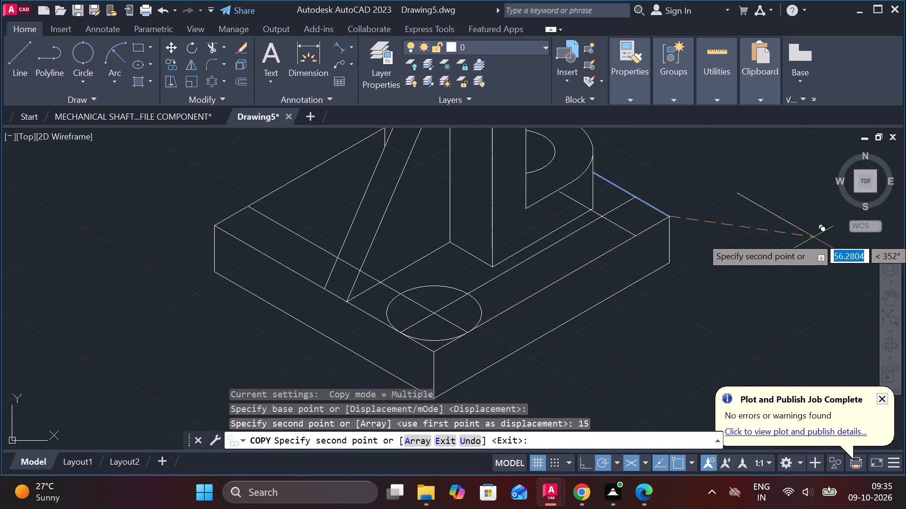
pyautogui.press('Escape')
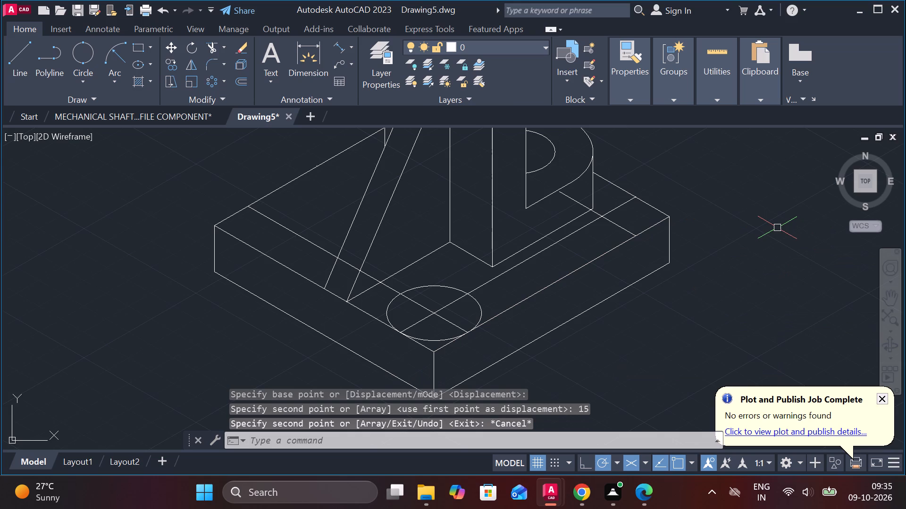
# Copy the front-corner isocircle from its centre to the crossing of the construction lines near the base's right corner.
pyautogui.click(470, 299)
pyautogui.write('co')
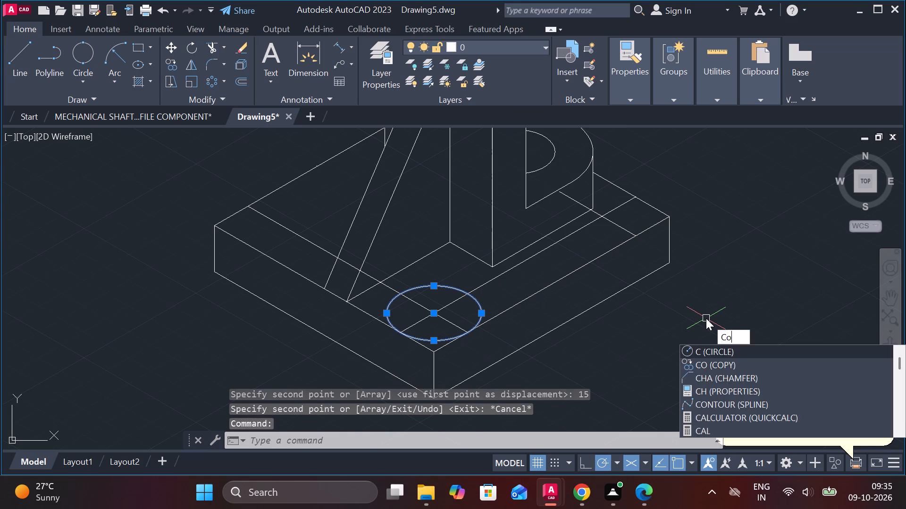
pyautogui.press('Return')
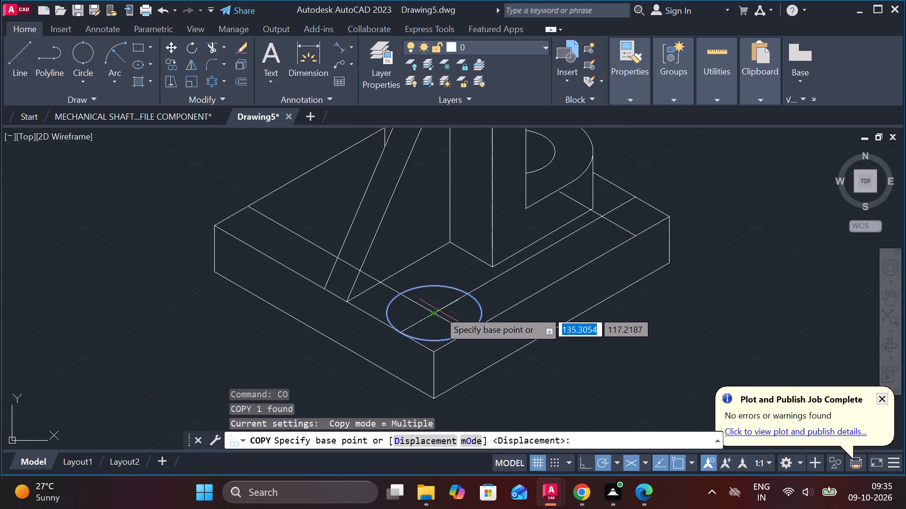
pyautogui.click(439, 311)
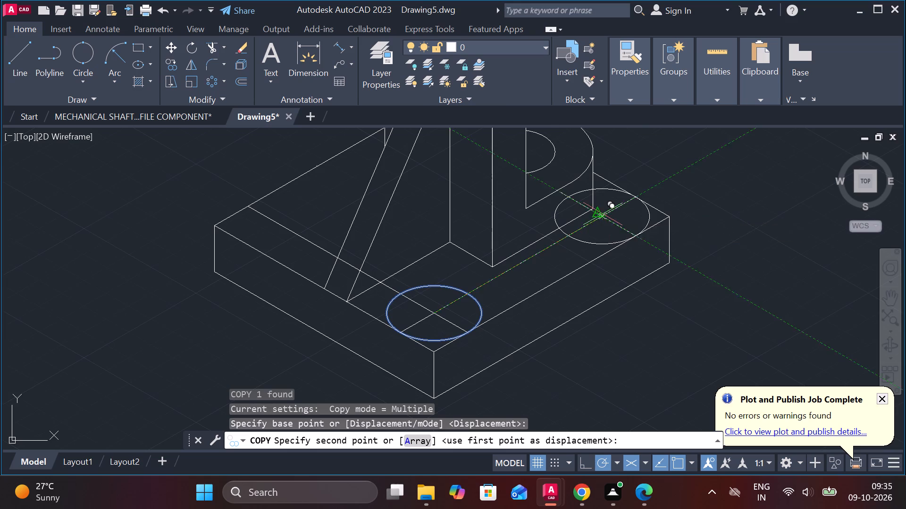
pyautogui.scroll(3, 606, 214)
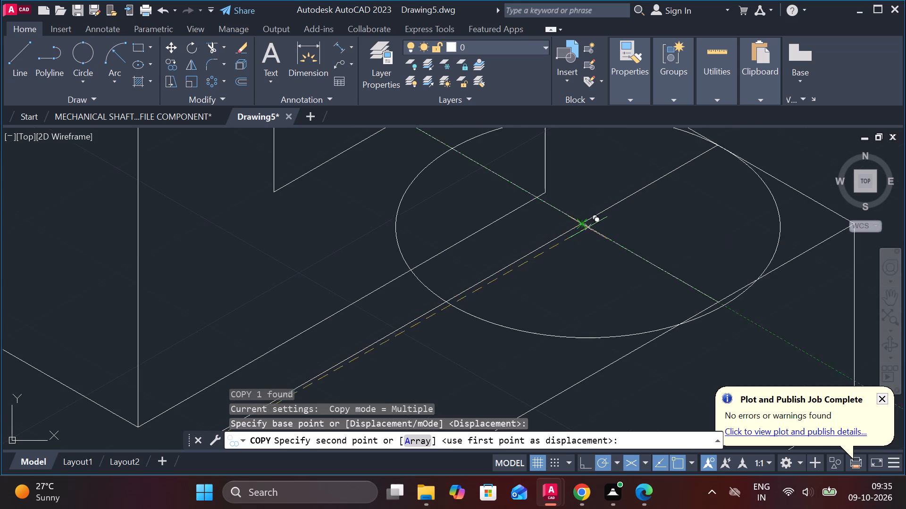
pyautogui.click(586, 224)
pyautogui.scroll(-3, 626, 232)
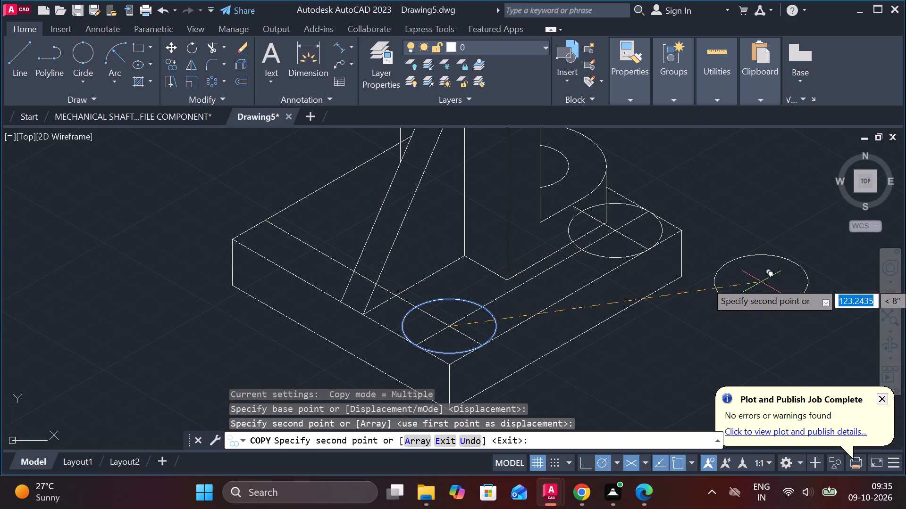
pyautogui.press('Escape')
# Copy the base's rear-left top edge 15 inward, parallel to the front-left edge, as a construction line.
pyautogui.scroll(-1, 735, 282)
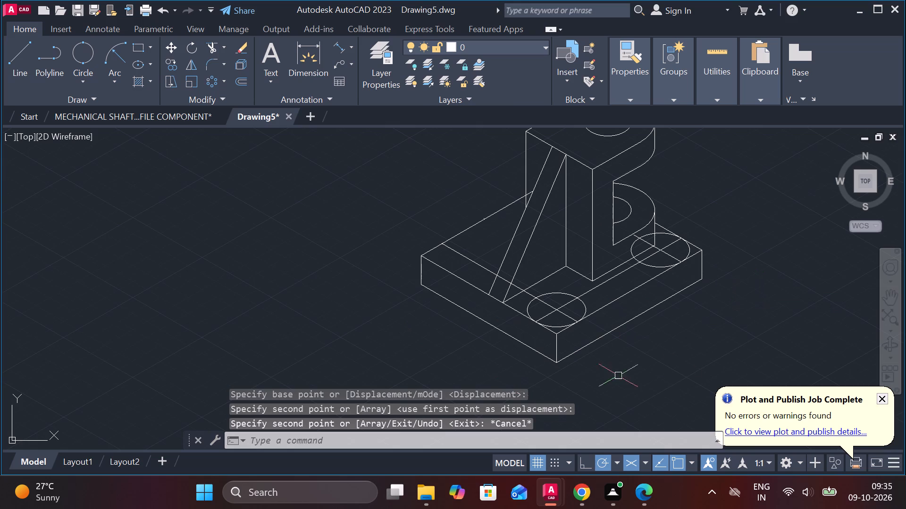
pyautogui.scroll(1, 374, 266)
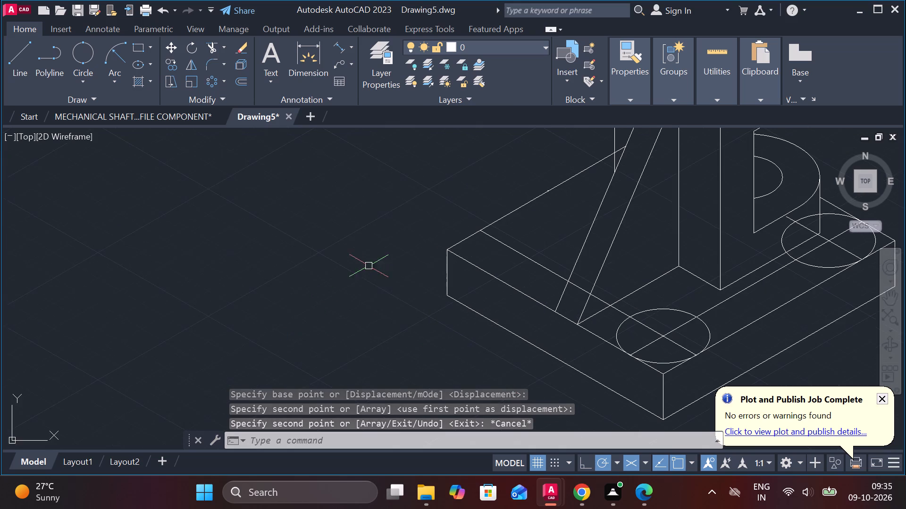
pyautogui.moveTo(361, 266); pyautogui.dragTo(328, 266, button='middle')
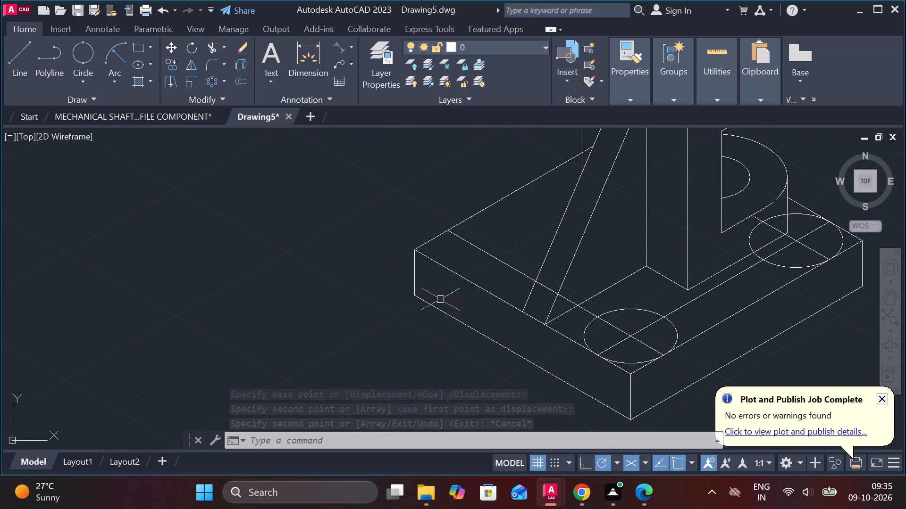
pyautogui.click(427, 242)
pyautogui.write('co')
pyautogui.press('Return')
pyautogui.click(420, 247)
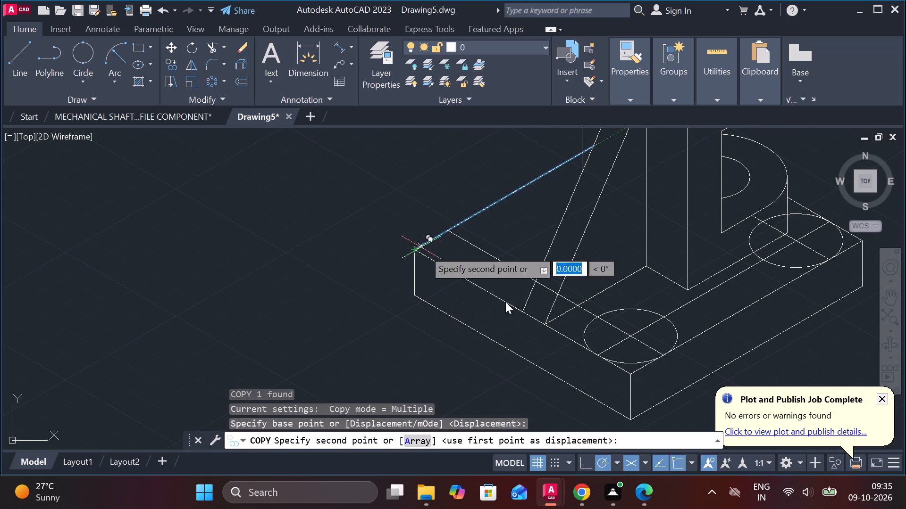
pyautogui.write('15')
pyautogui.press('space')
pyautogui.press('Escape')
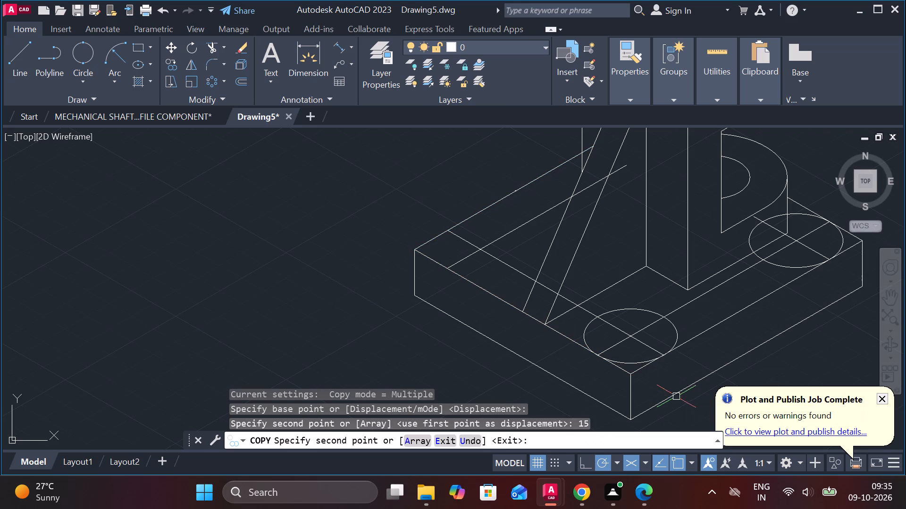
# Copy the front-corner isocircle from its centre to the crossing of the construction lines near the base's left corner.
pyautogui.click(674, 327)
pyautogui.write('co')
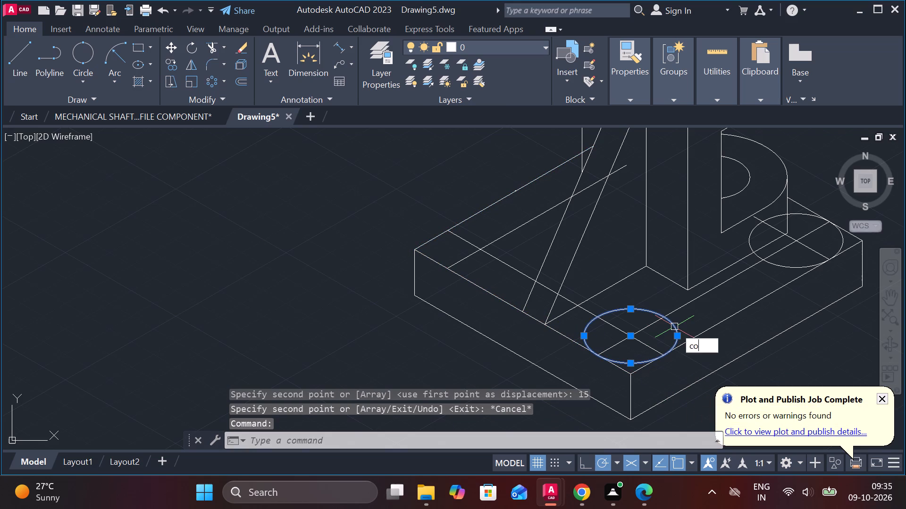
pyautogui.press('Return')
pyautogui.click(632, 332)
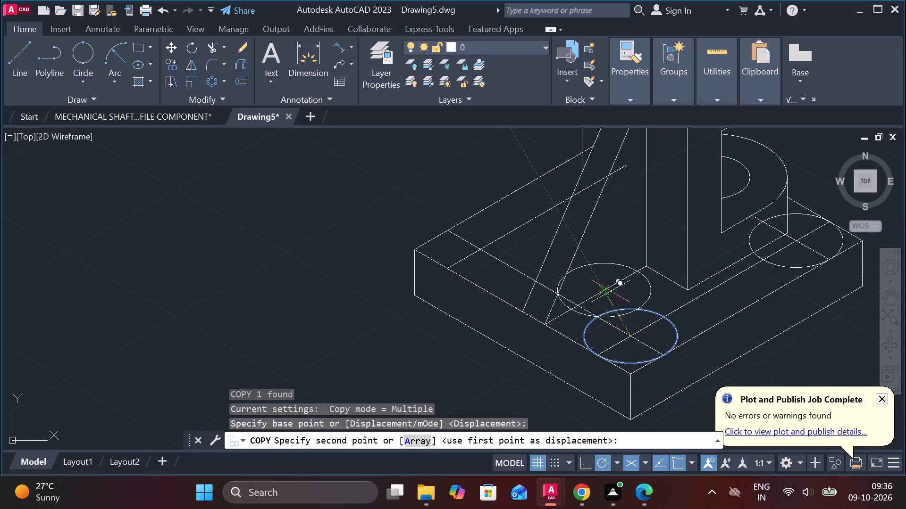
pyautogui.scroll(1, 501, 250)
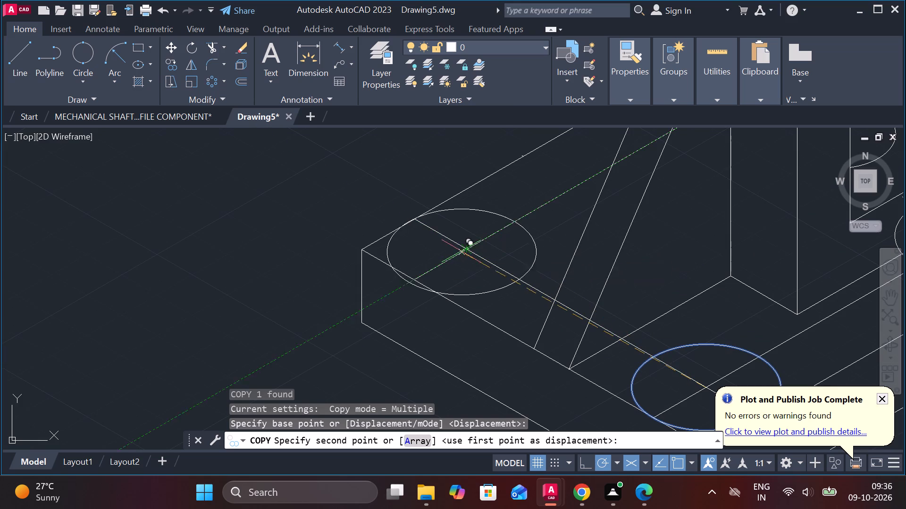
pyautogui.click(467, 249)
pyautogui.press('Escape')
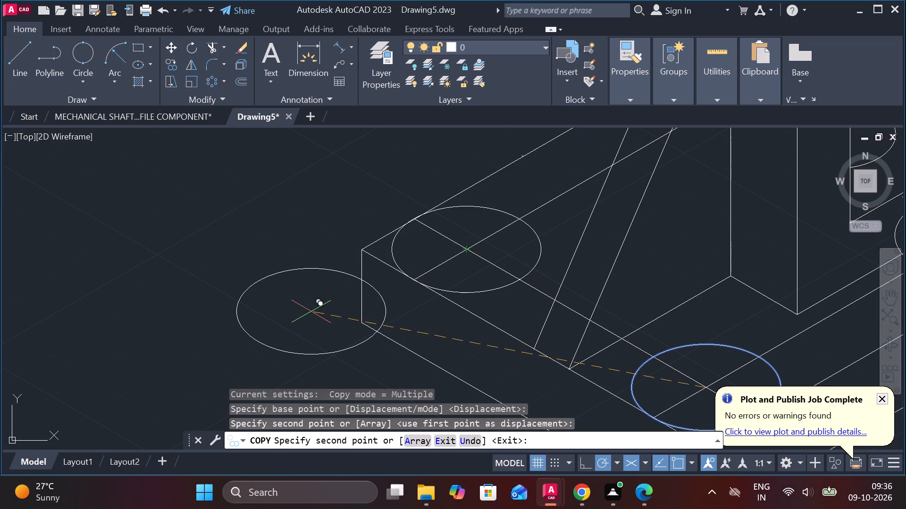
# Trim the front-corner isocircle so only the outer arc tangent to the two front top edges is kept.
pyautogui.scroll(-2, 311, 312)
pyautogui.scroll(1, 477, 313)
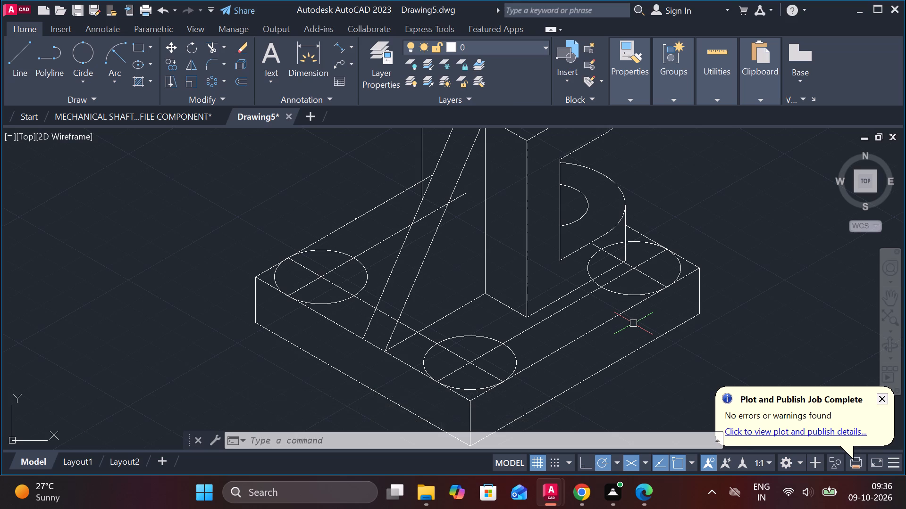
pyautogui.scroll(-1, 641, 322)
pyautogui.write('tr')
pyautogui.press('space')
pyautogui.scroll(2, 529, 352)
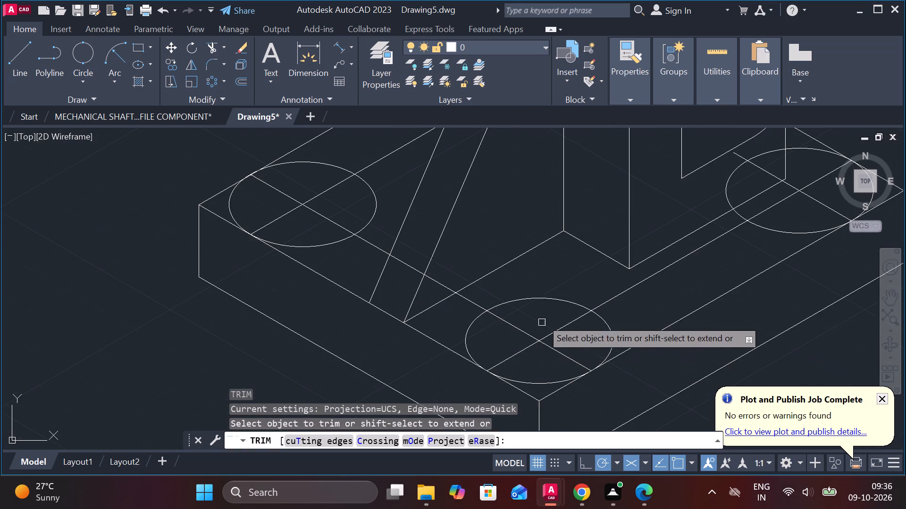
pyautogui.click(540, 300)
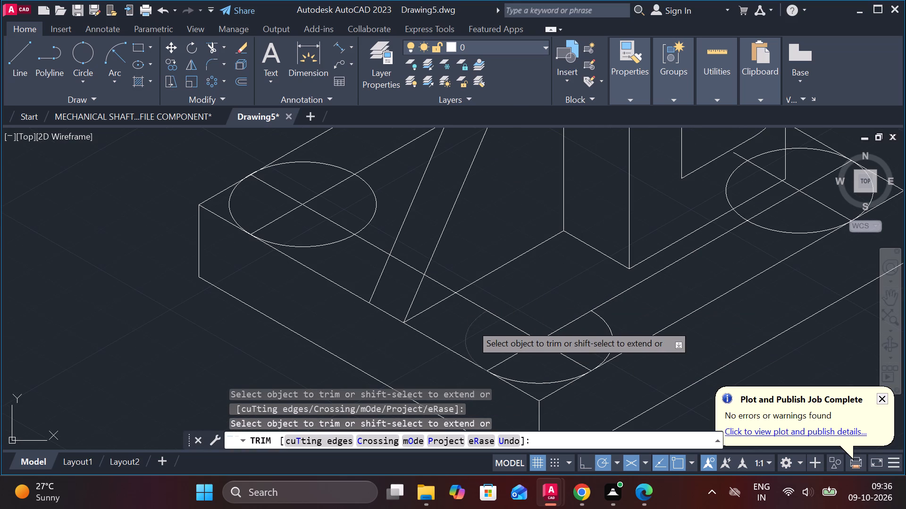
pyautogui.click(471, 324)
pyautogui.click(604, 327)
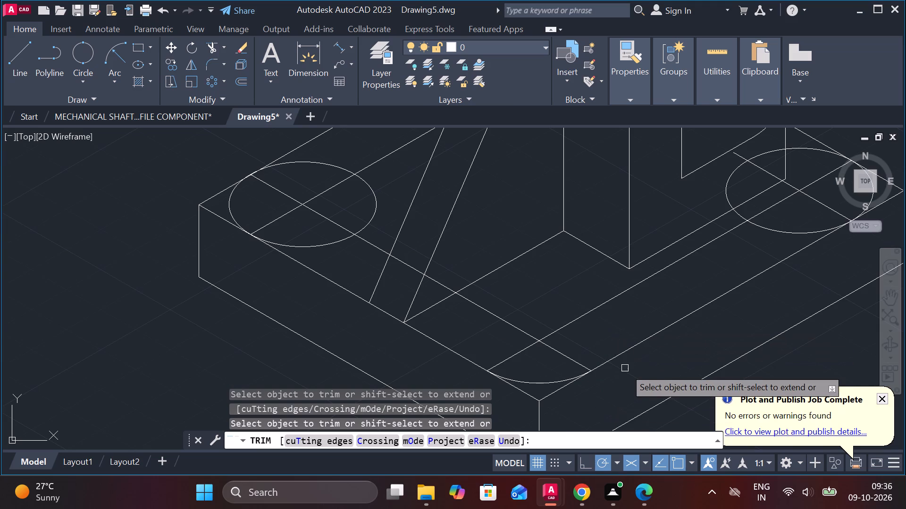
# Trim the left-corner isocircle so only the outer arc rounding the base's left corner is kept.
pyautogui.scroll(-1, 625, 368)
pyautogui.scroll(1, 617, 363)
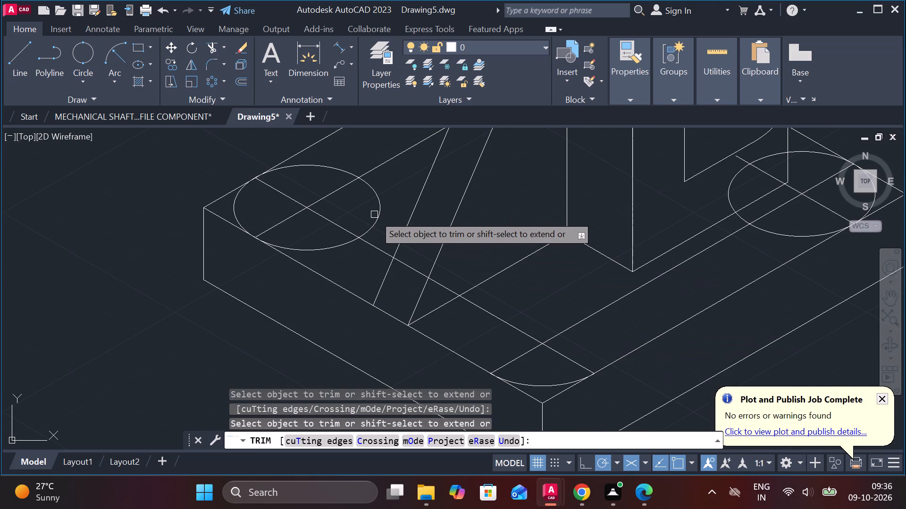
pyautogui.click(375, 216)
pyautogui.click(345, 174)
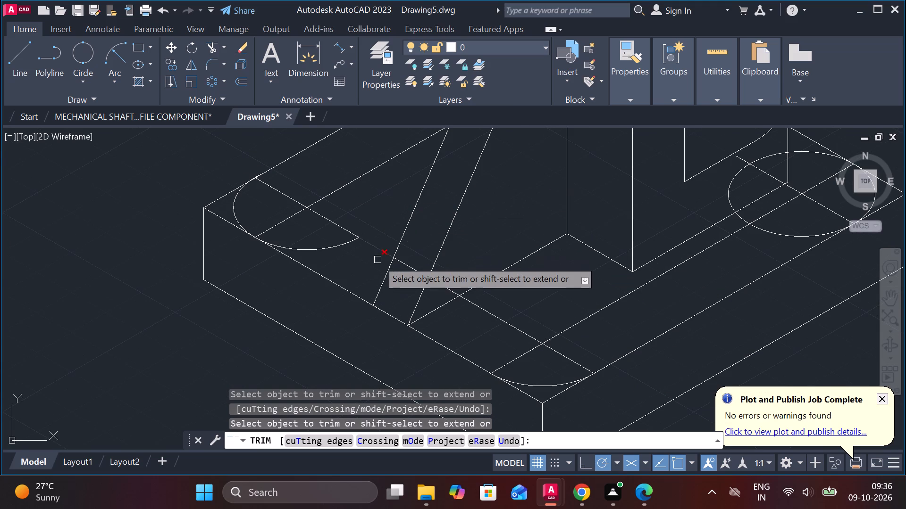
pyautogui.click(336, 248)
# Trim the right-corner isocircle to its outer corner arc and erase the leftover inner arc beside the rounded upright part.
pyautogui.scroll(-2, 343, 251)
pyautogui.scroll(1, 588, 243)
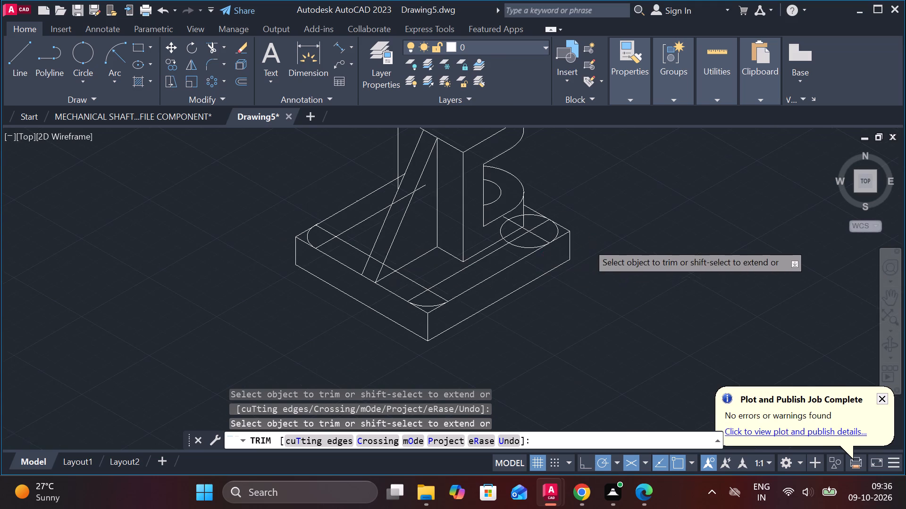
pyautogui.scroll(1, 590, 243)
pyautogui.click(428, 253)
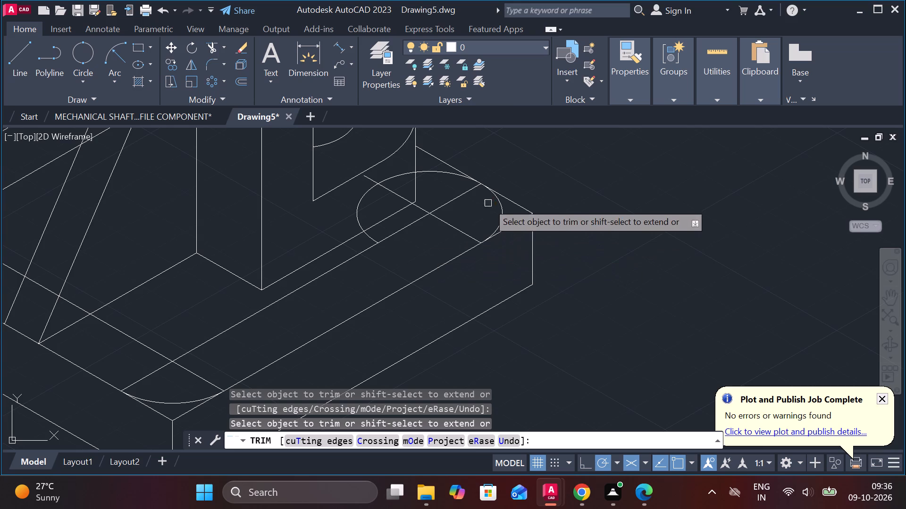
pyautogui.click(444, 172)
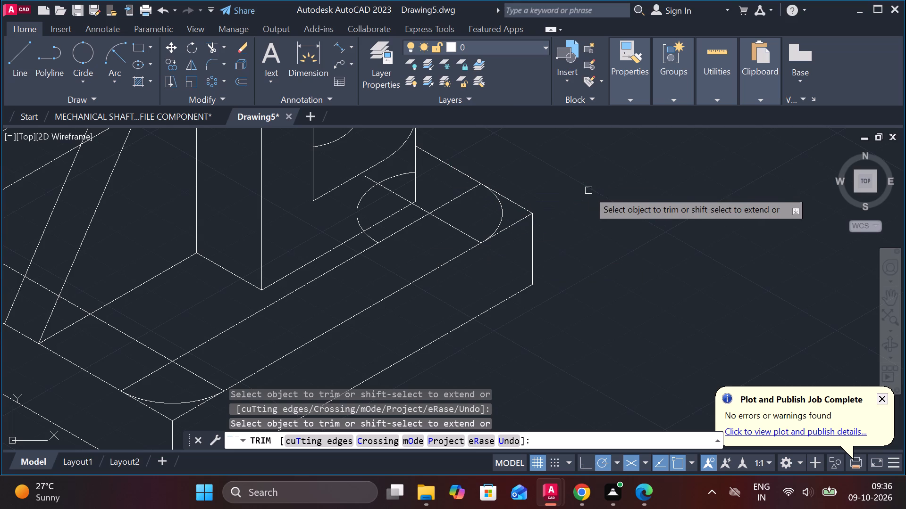
pyautogui.press('Escape')
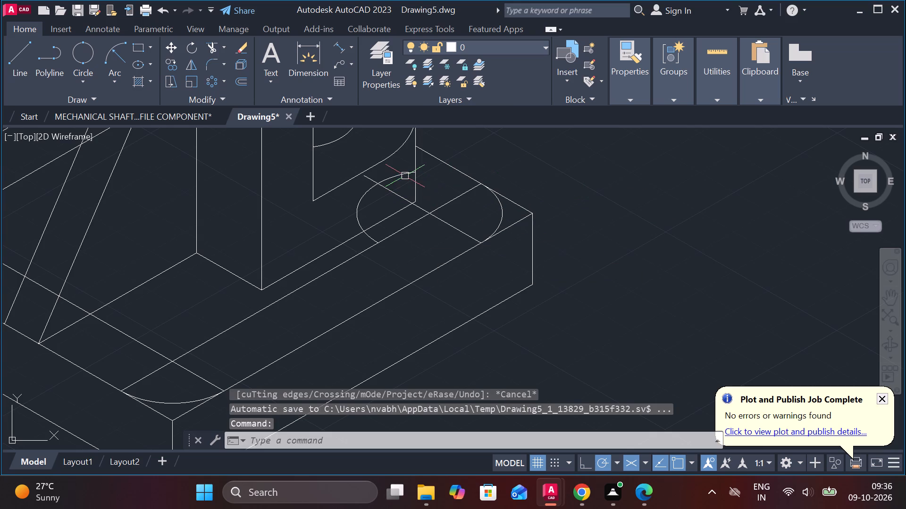
pyautogui.click(404, 174)
pyautogui.write('e')
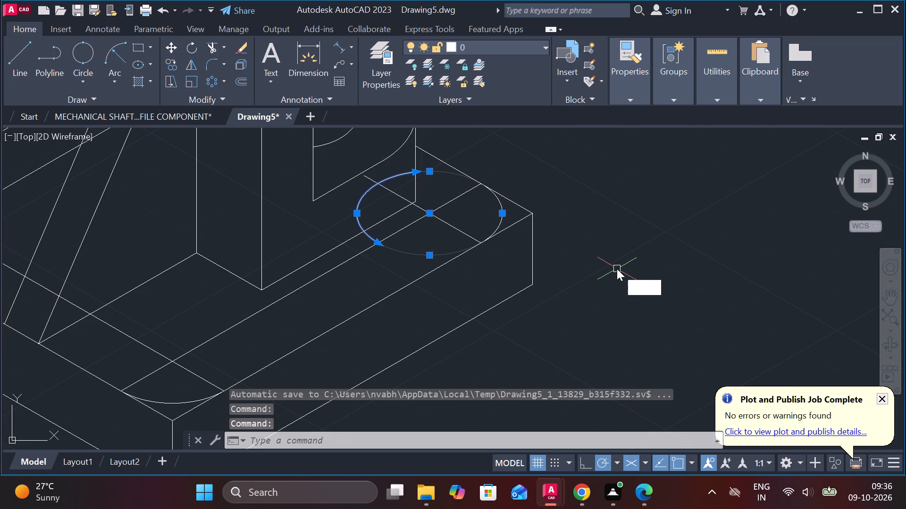
pyautogui.press('space')
# Copy the front-corner arc 18 straight down to the base's bottom edges.
pyautogui.scroll(-2, 593, 260)
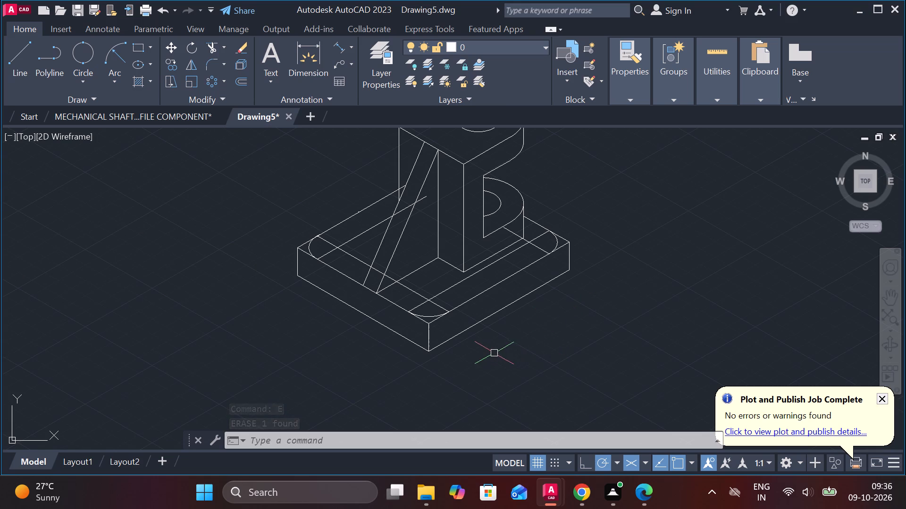
pyautogui.scroll(1, 507, 330)
pyautogui.moveTo(527, 333); pyautogui.dragTo(600, 335, button='middle')
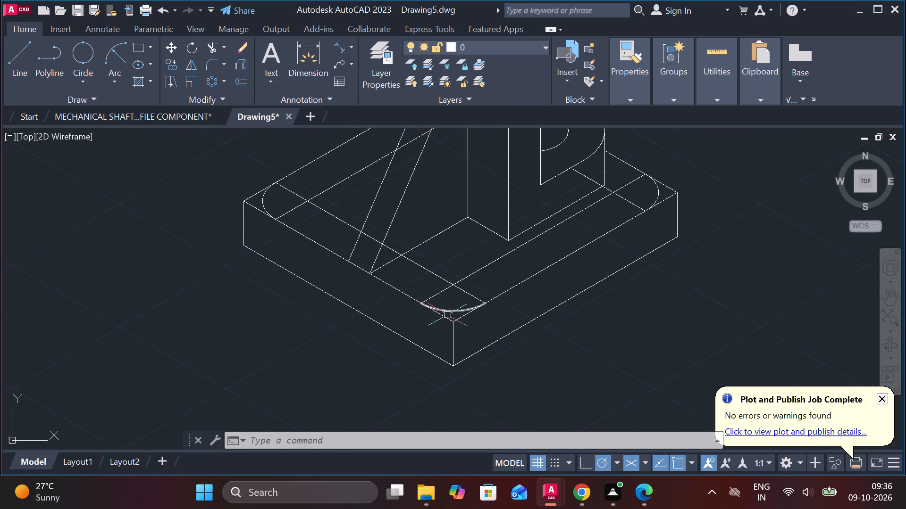
pyautogui.click(452, 310)
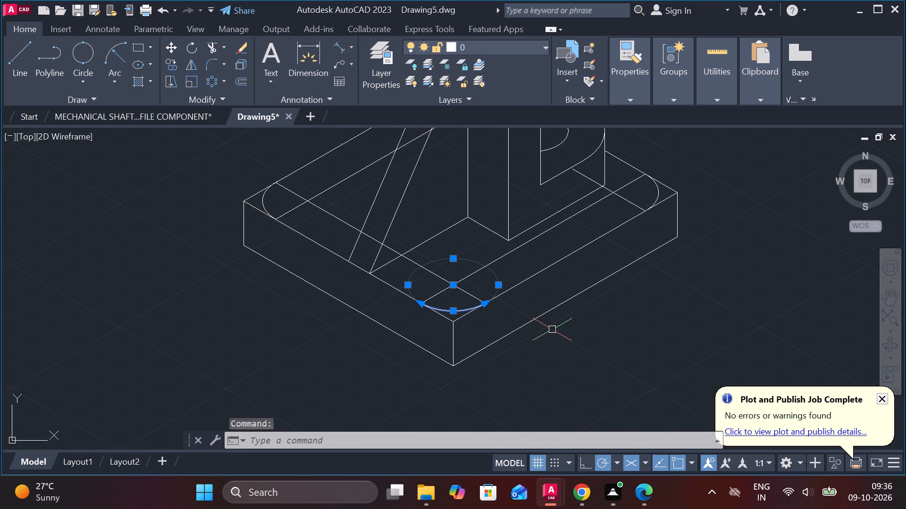
pyautogui.write('co')
pyautogui.press('Return')
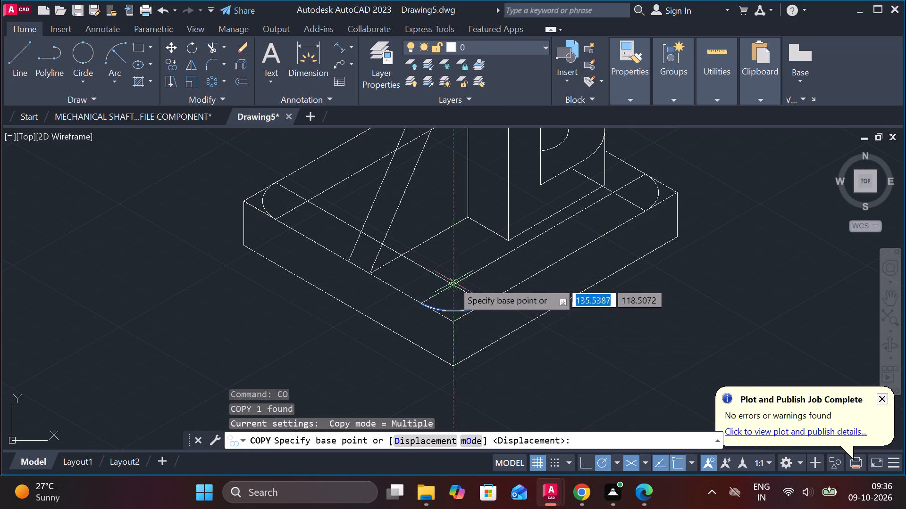
pyautogui.click(452, 281)
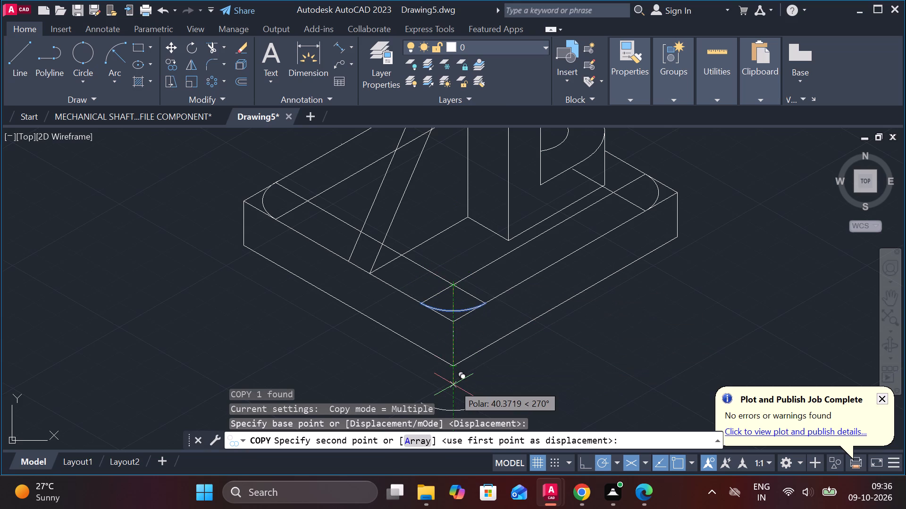
pyautogui.write('18')
pyautogui.press('Return')
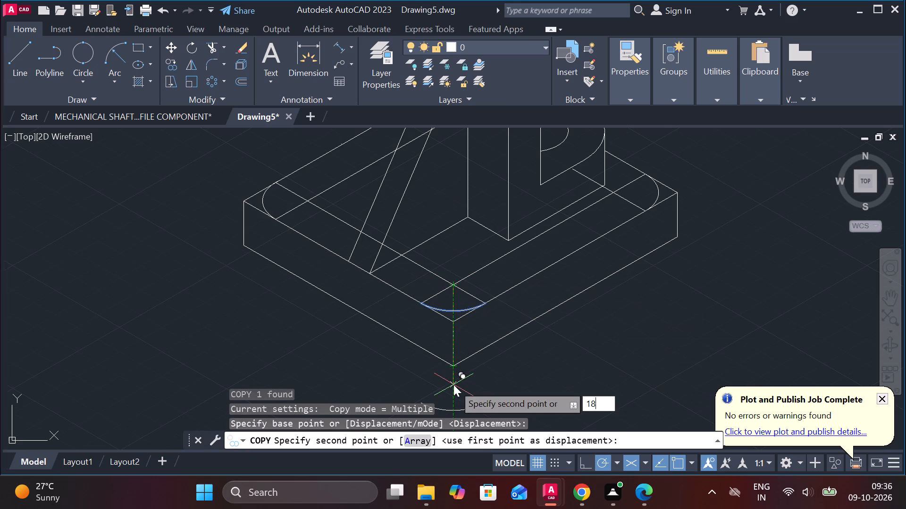
pyautogui.press('Escape')
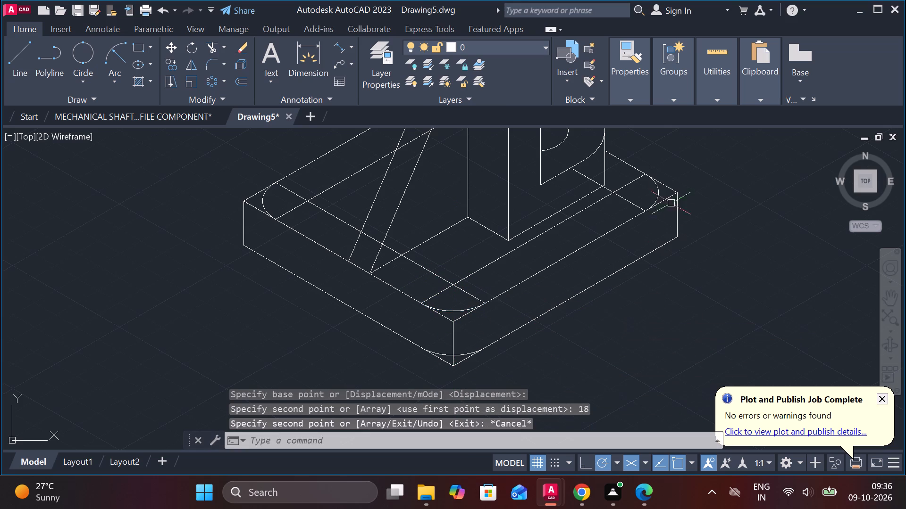
# Copy the base's right-corner arc 18 straight down to the bottom edge.
pyautogui.click(663, 191)
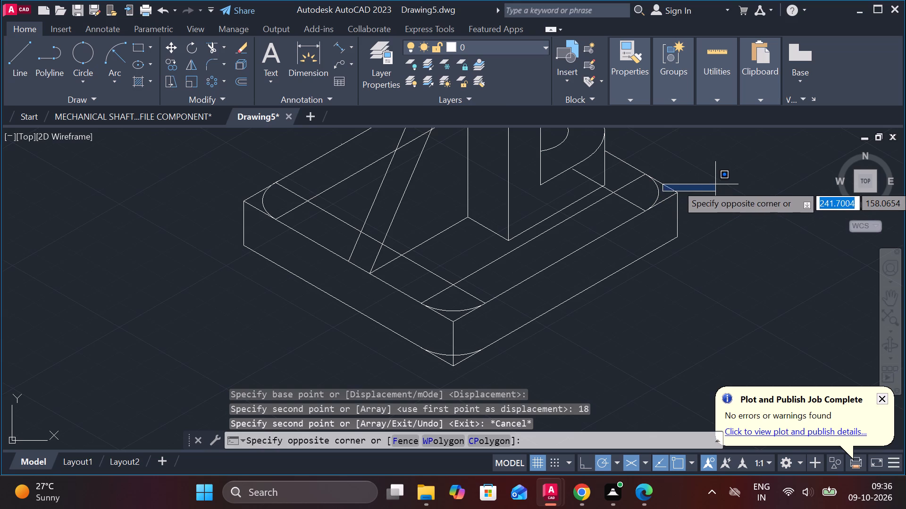
pyautogui.press('Escape')
pyautogui.scroll(1, 652, 194)
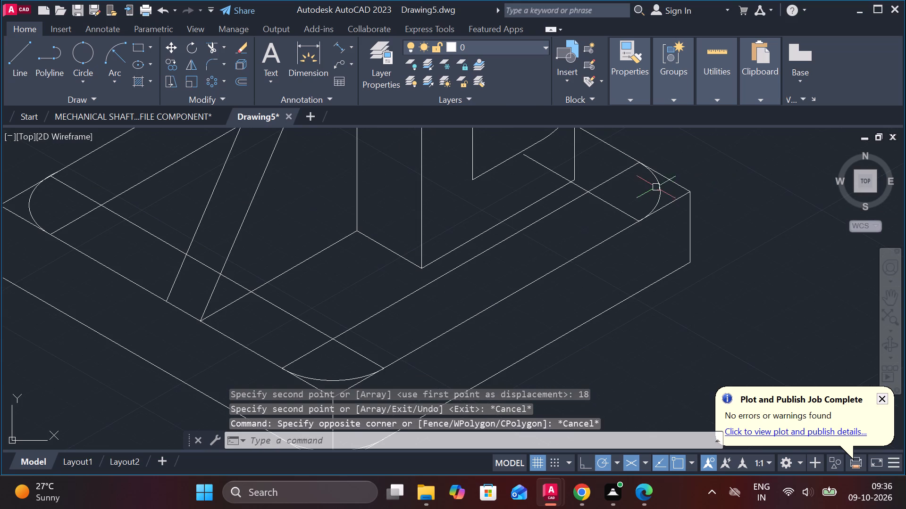
pyautogui.click(654, 184)
pyautogui.write('co')
pyautogui.press('Return')
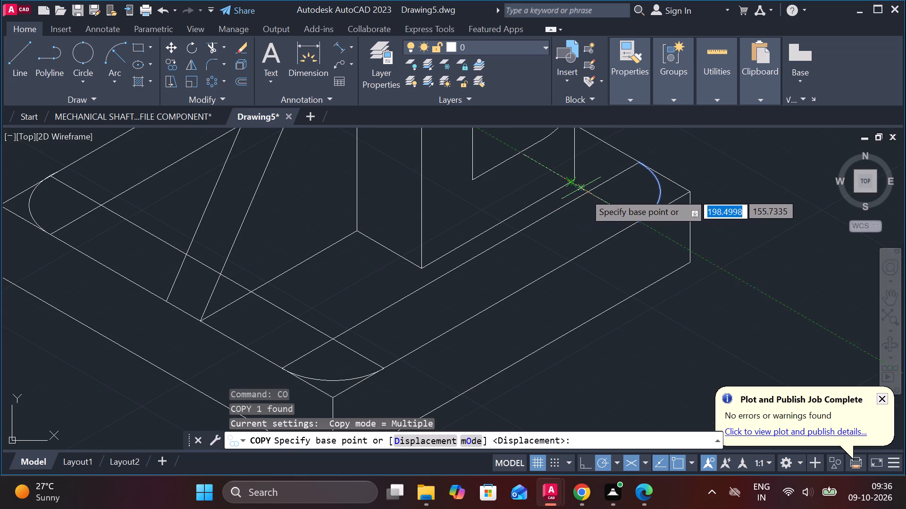
pyautogui.click(585, 193)
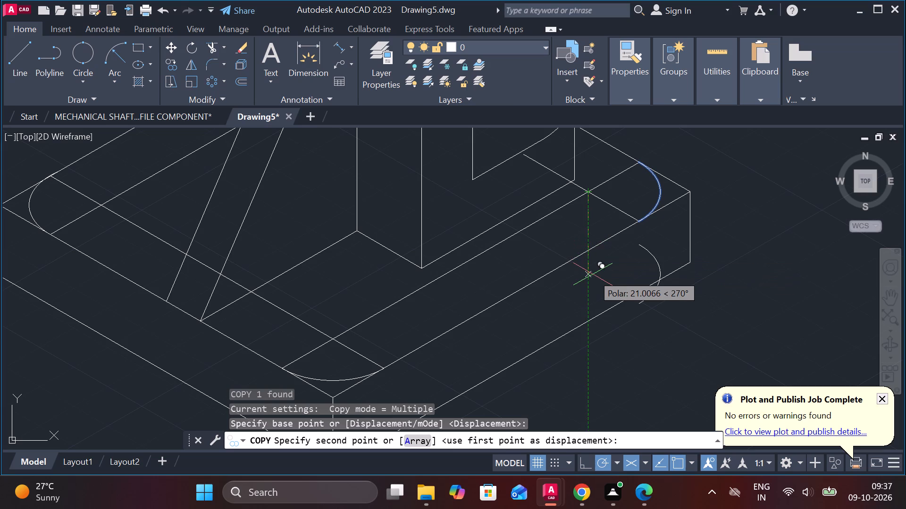
pyautogui.write('18')
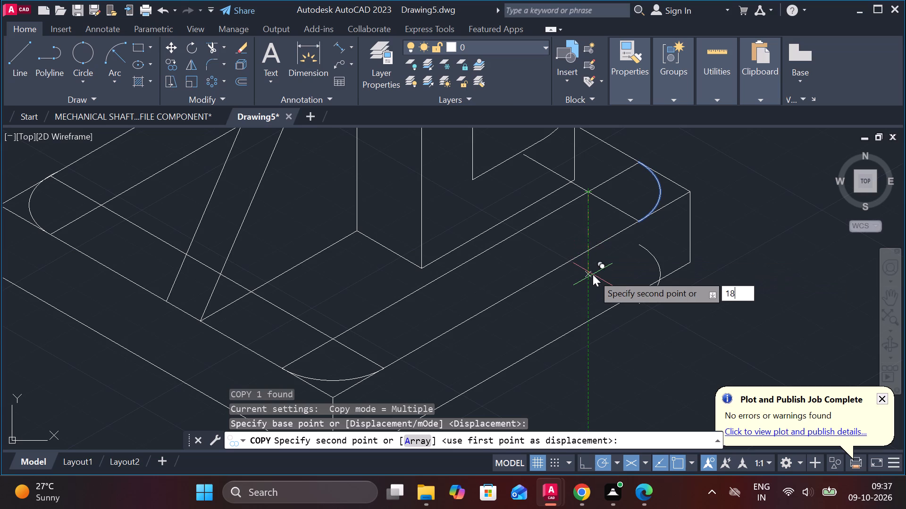
pyautogui.press('space')
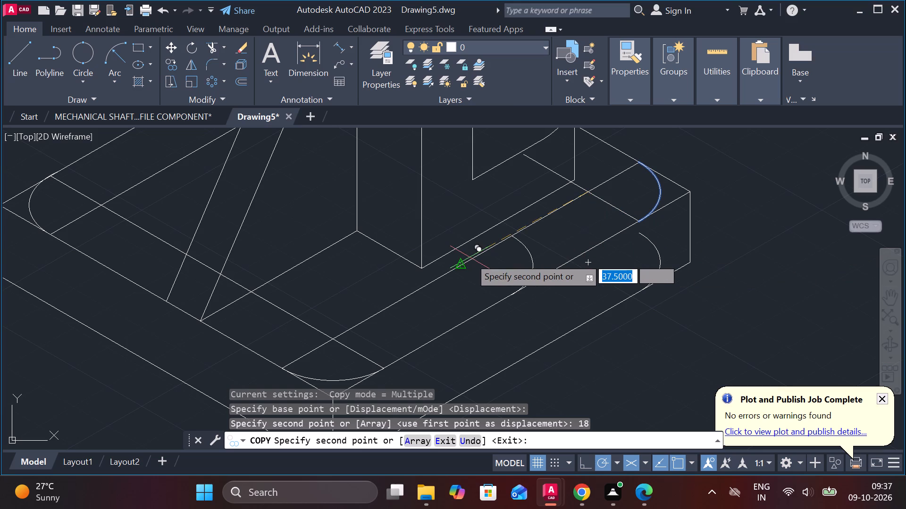
pyautogui.press('Escape')
# Copy the base's left-corner arc 18 straight down to the bottom edge.
pyautogui.scroll(-1, 472, 257)
pyautogui.scroll(-1, 399, 277)
pyautogui.moveTo(476, 270); pyautogui.dragTo(500, 265, button='middle')
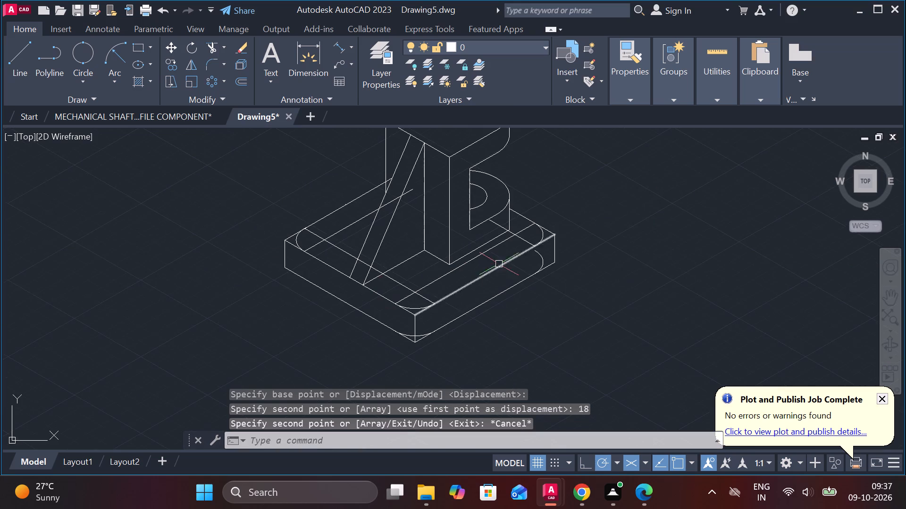
pyautogui.scroll(2, 311, 251)
pyautogui.click(275, 217)
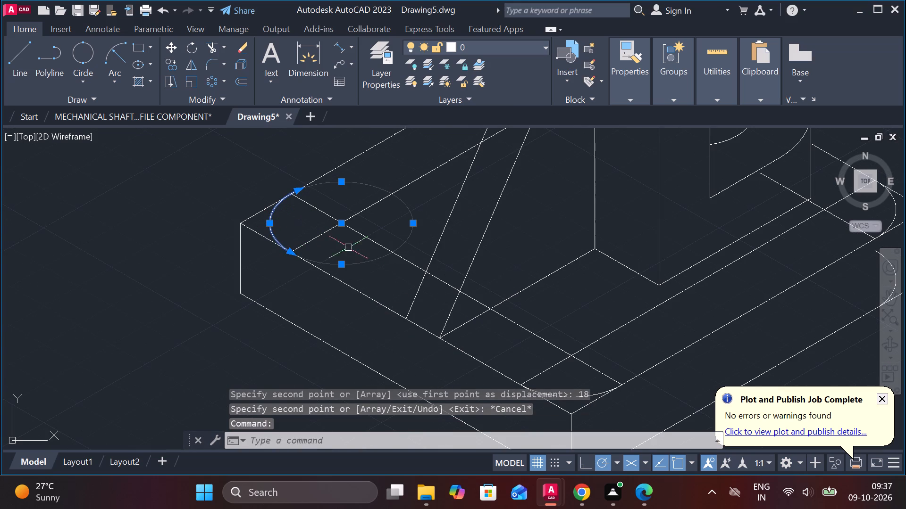
pyautogui.write('co')
pyautogui.press('space')
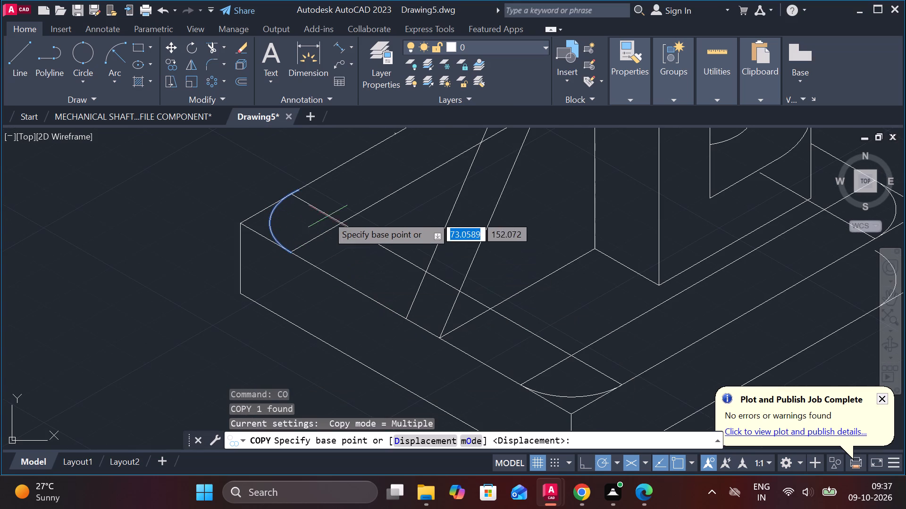
pyautogui.click(343, 220)
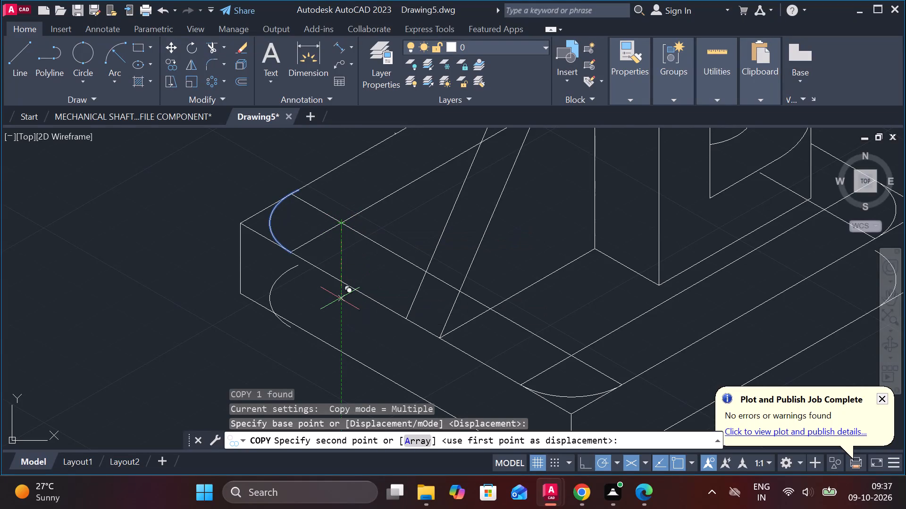
pyautogui.write('18')
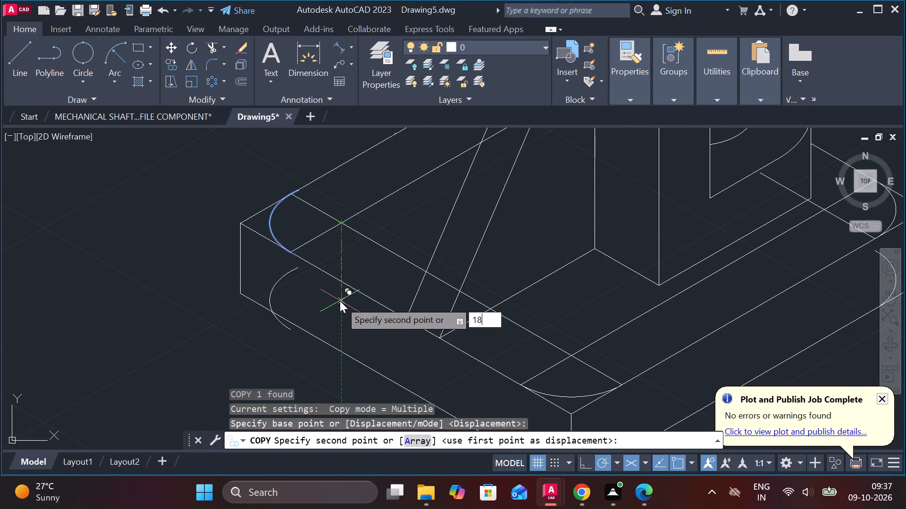
pyautogui.press('space')
pyautogui.press('Escape')
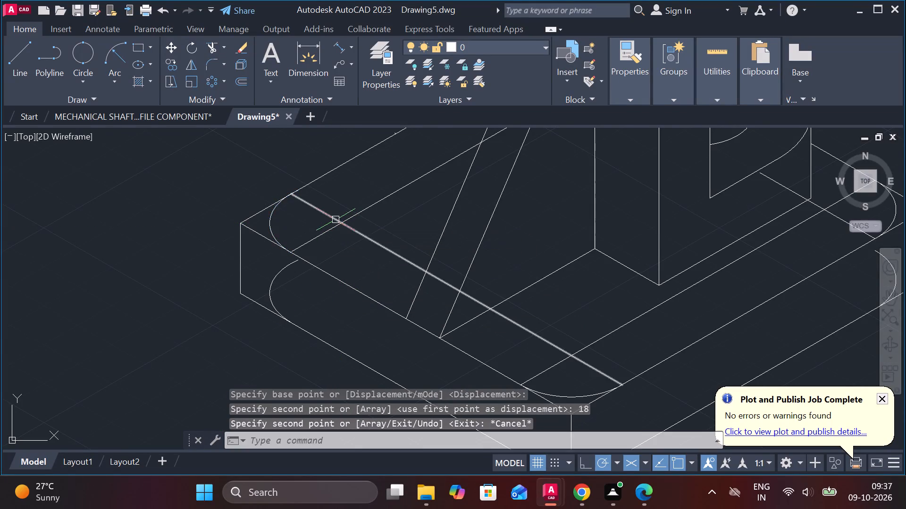
# Erase the four construction lines inside the base's top face that located the corner arc centres.
pyautogui.scroll(-1, 336, 220)
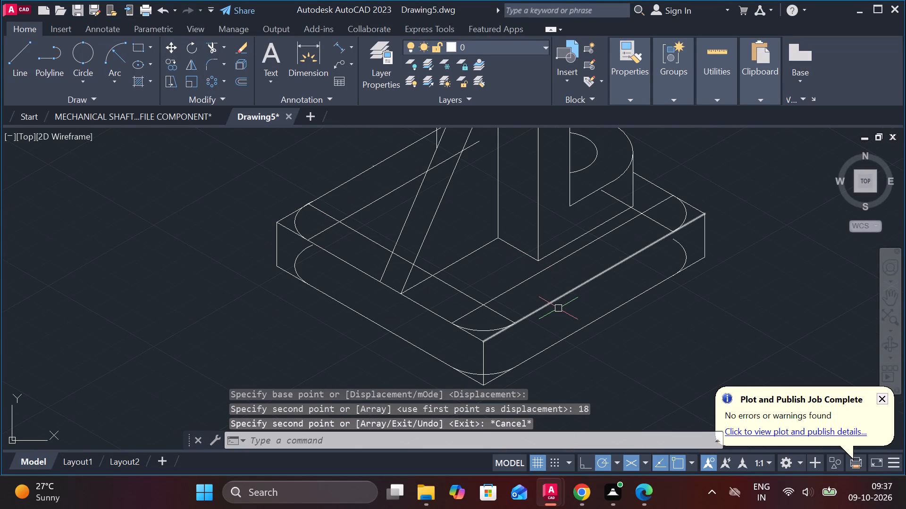
pyautogui.click(365, 206)
pyautogui.write('e')
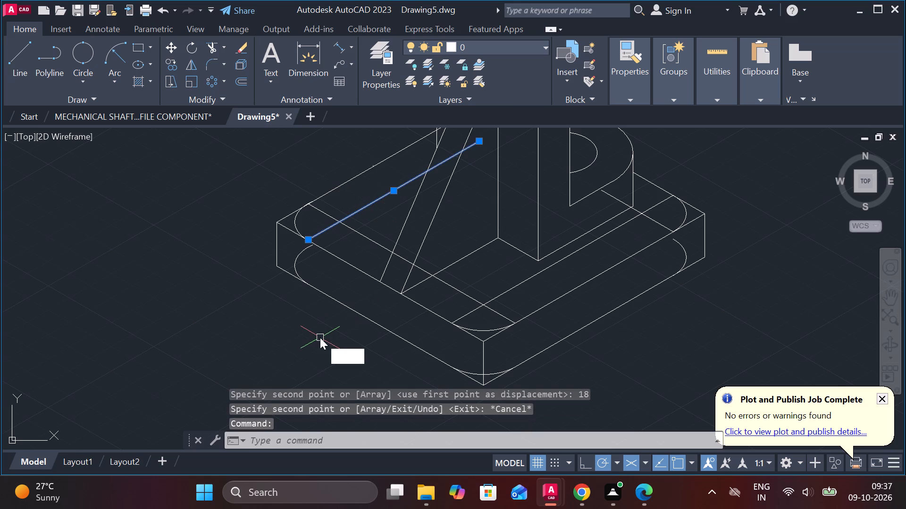
pyautogui.press('space')
pyautogui.click(517, 286)
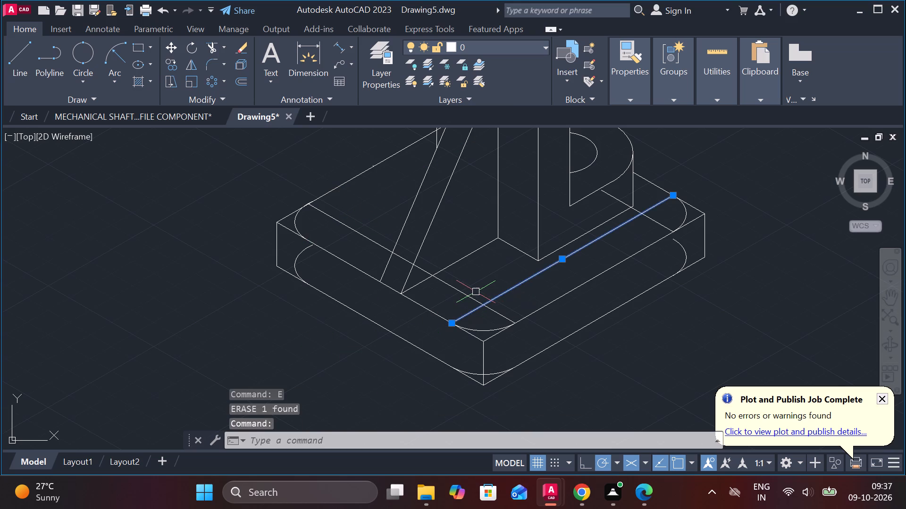
pyautogui.click(469, 297)
pyautogui.click(653, 221)
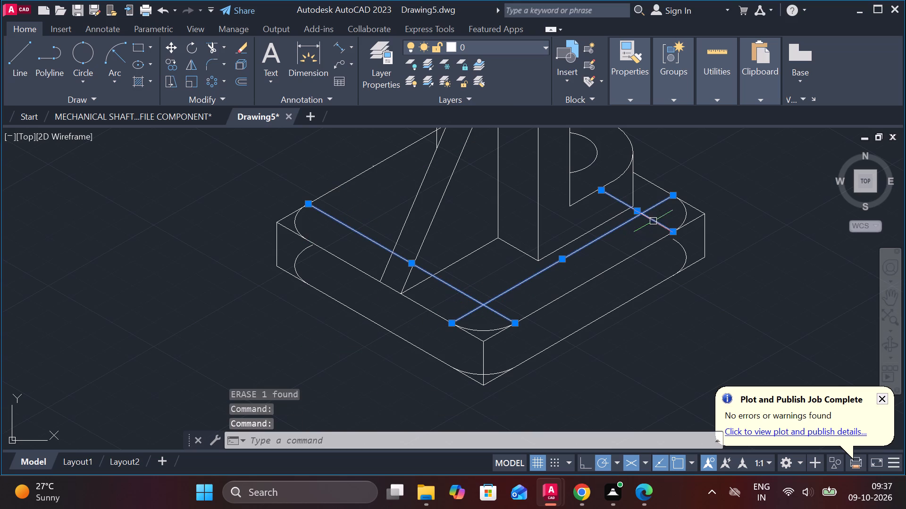
pyautogui.write('e')
pyautogui.press('space')
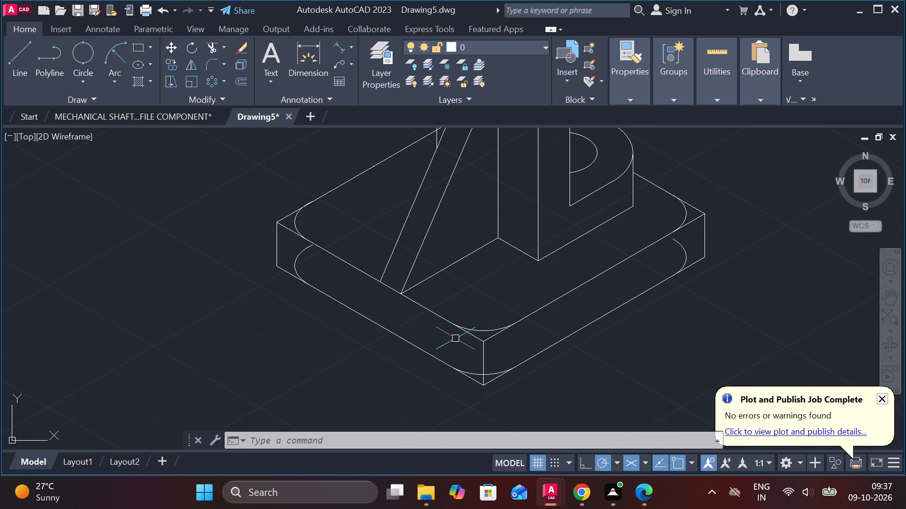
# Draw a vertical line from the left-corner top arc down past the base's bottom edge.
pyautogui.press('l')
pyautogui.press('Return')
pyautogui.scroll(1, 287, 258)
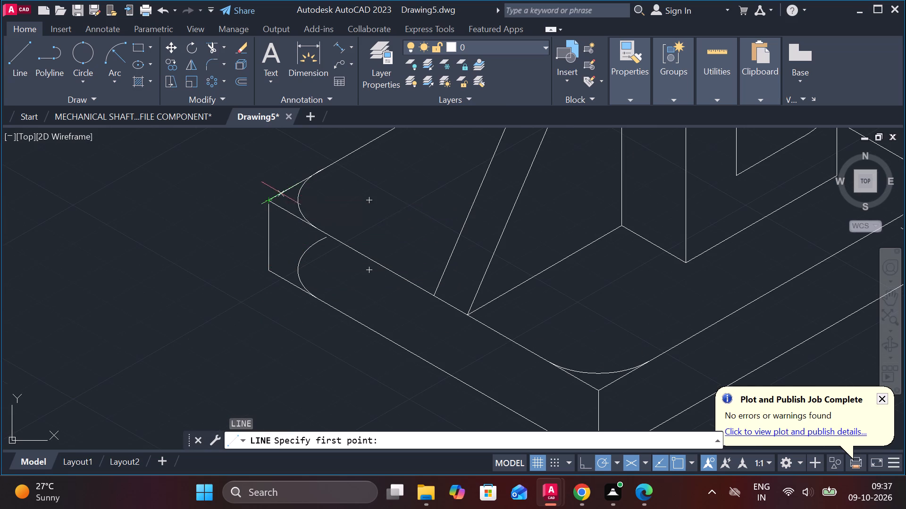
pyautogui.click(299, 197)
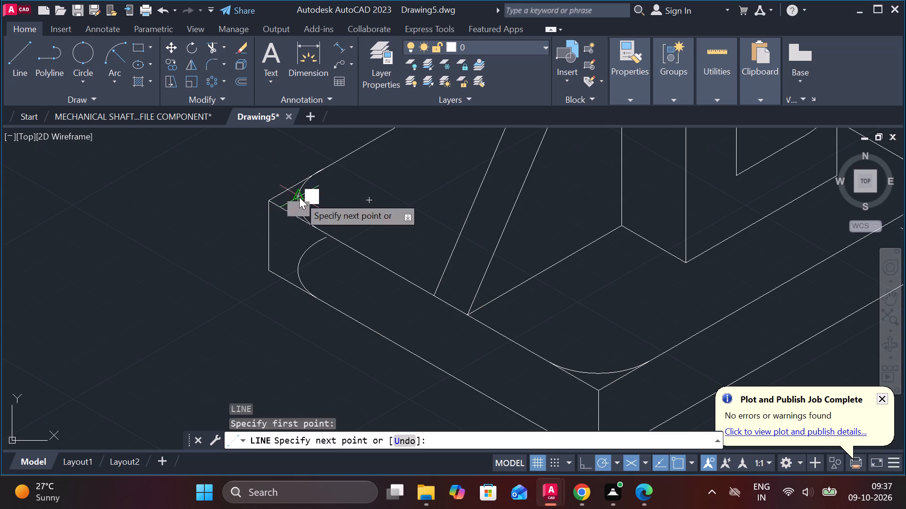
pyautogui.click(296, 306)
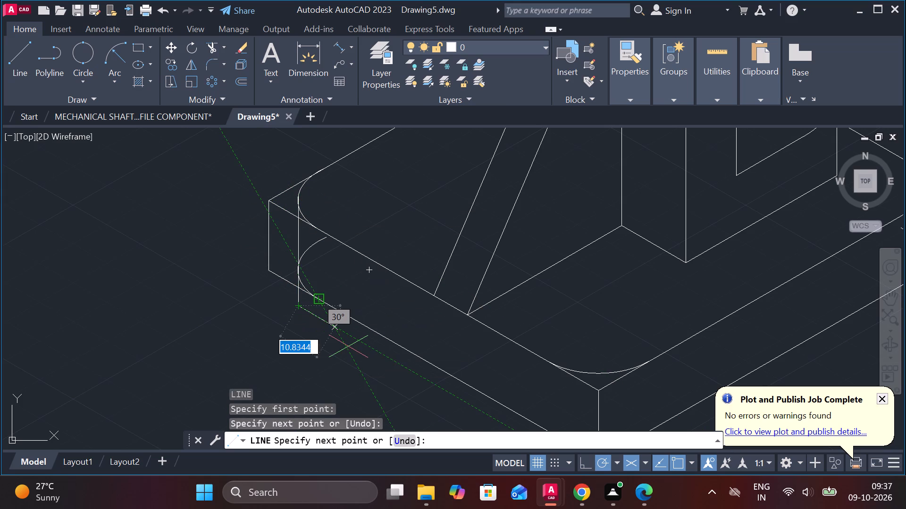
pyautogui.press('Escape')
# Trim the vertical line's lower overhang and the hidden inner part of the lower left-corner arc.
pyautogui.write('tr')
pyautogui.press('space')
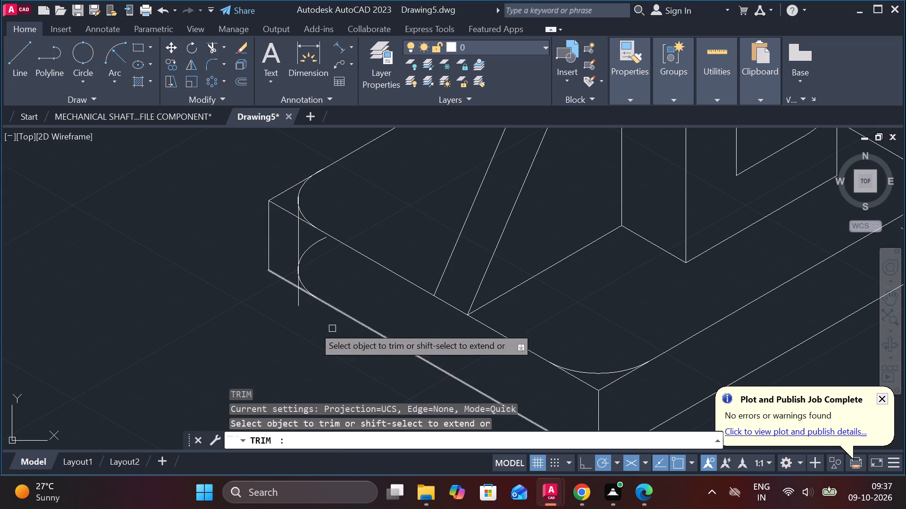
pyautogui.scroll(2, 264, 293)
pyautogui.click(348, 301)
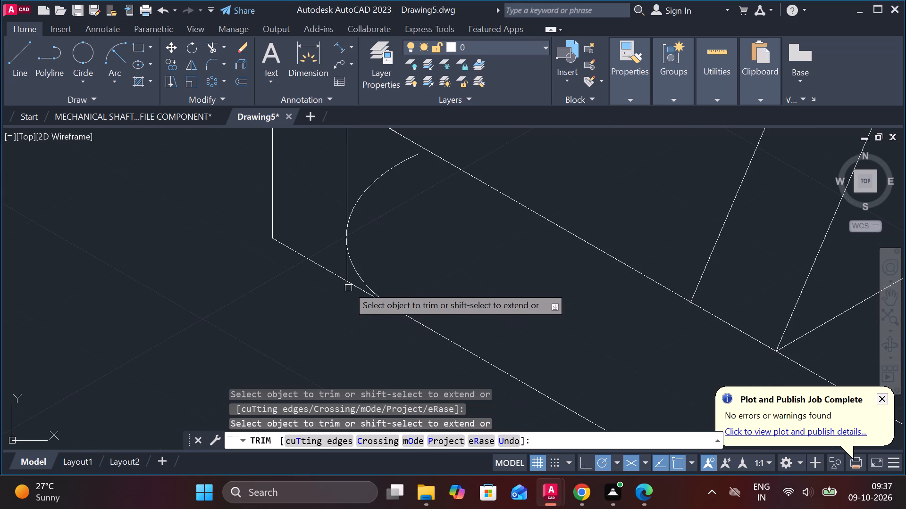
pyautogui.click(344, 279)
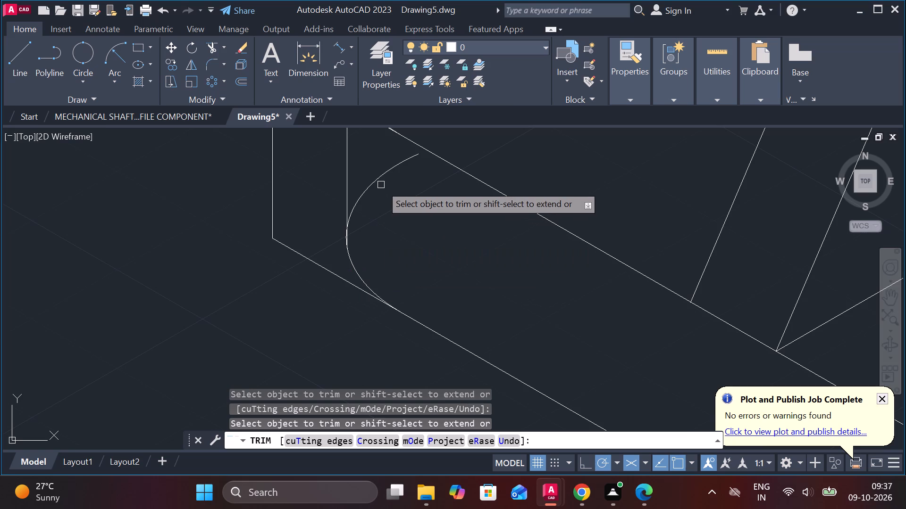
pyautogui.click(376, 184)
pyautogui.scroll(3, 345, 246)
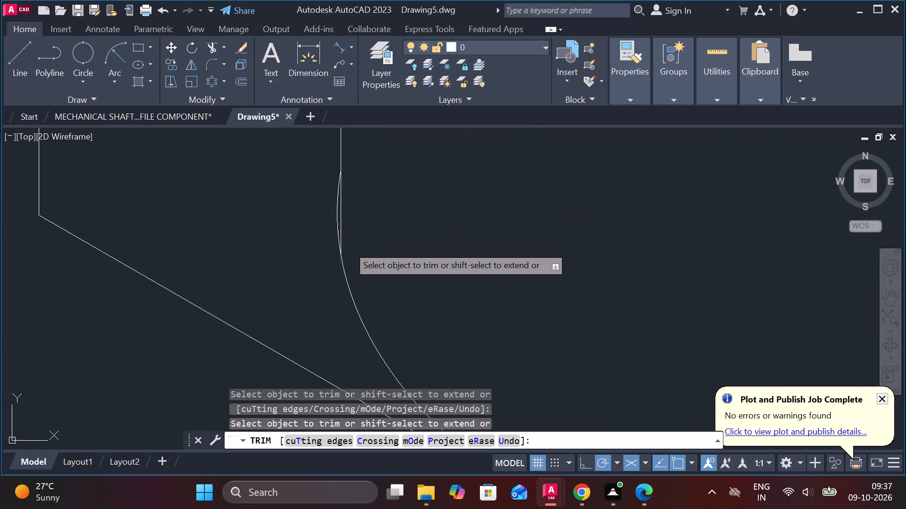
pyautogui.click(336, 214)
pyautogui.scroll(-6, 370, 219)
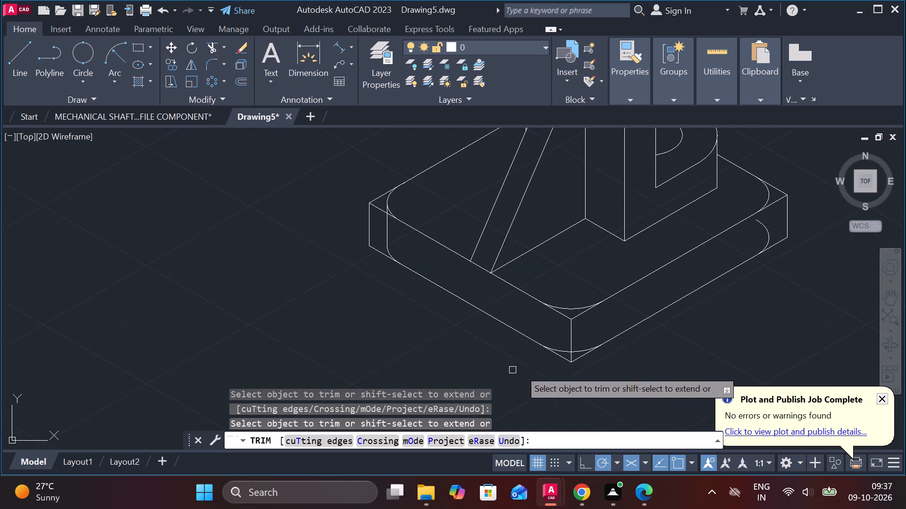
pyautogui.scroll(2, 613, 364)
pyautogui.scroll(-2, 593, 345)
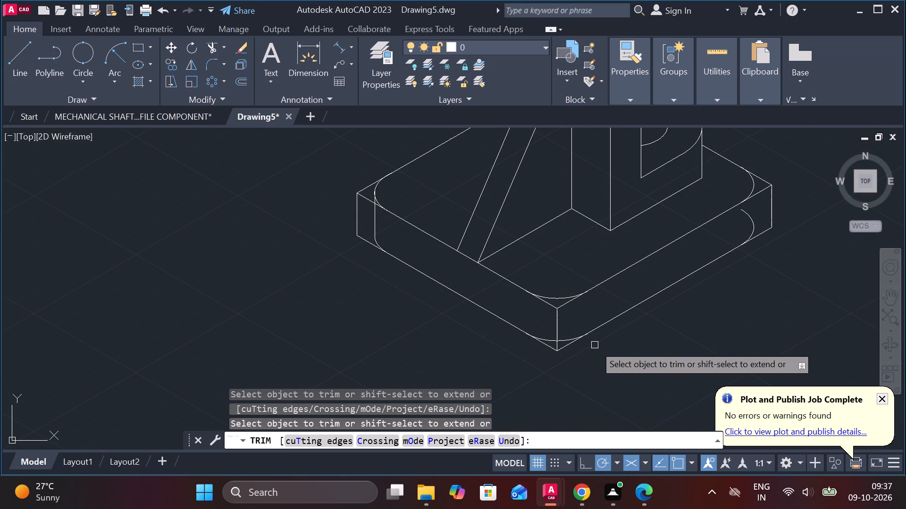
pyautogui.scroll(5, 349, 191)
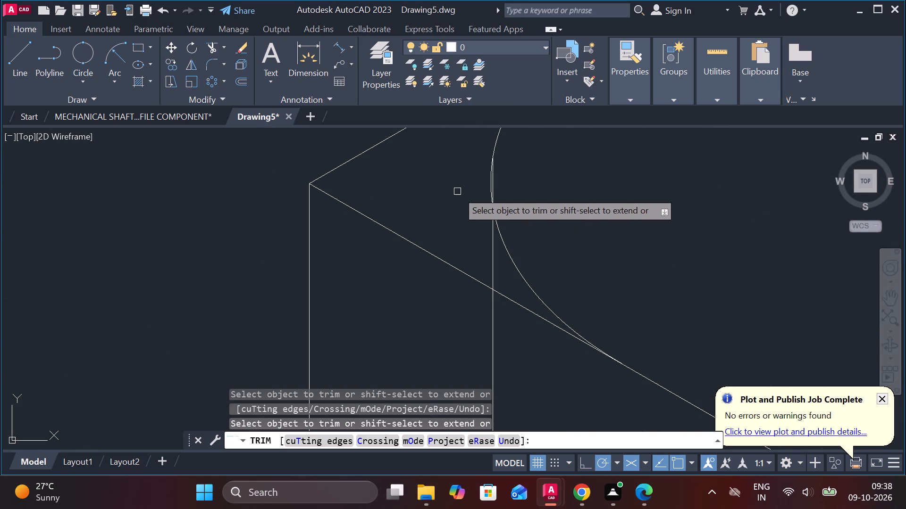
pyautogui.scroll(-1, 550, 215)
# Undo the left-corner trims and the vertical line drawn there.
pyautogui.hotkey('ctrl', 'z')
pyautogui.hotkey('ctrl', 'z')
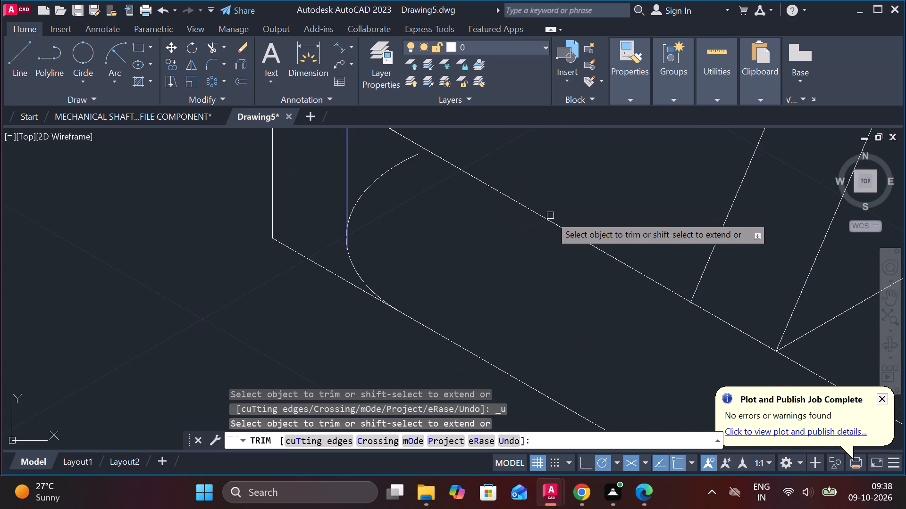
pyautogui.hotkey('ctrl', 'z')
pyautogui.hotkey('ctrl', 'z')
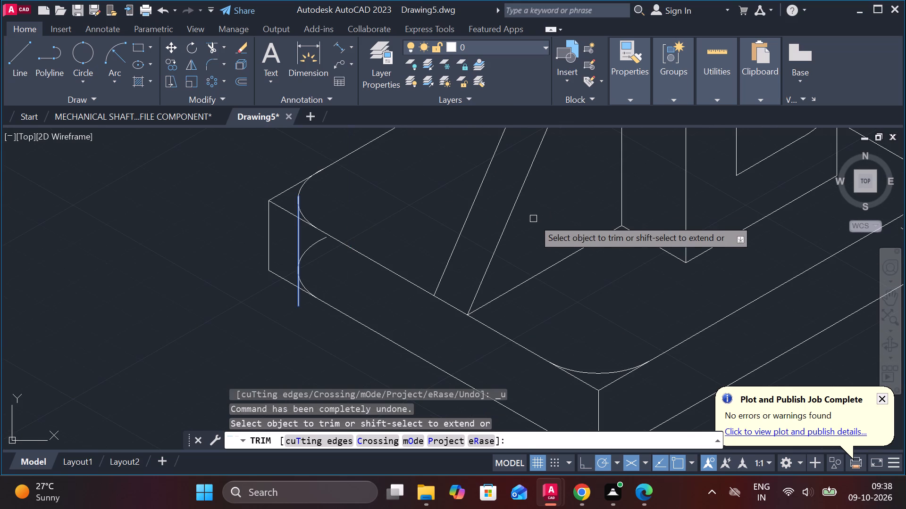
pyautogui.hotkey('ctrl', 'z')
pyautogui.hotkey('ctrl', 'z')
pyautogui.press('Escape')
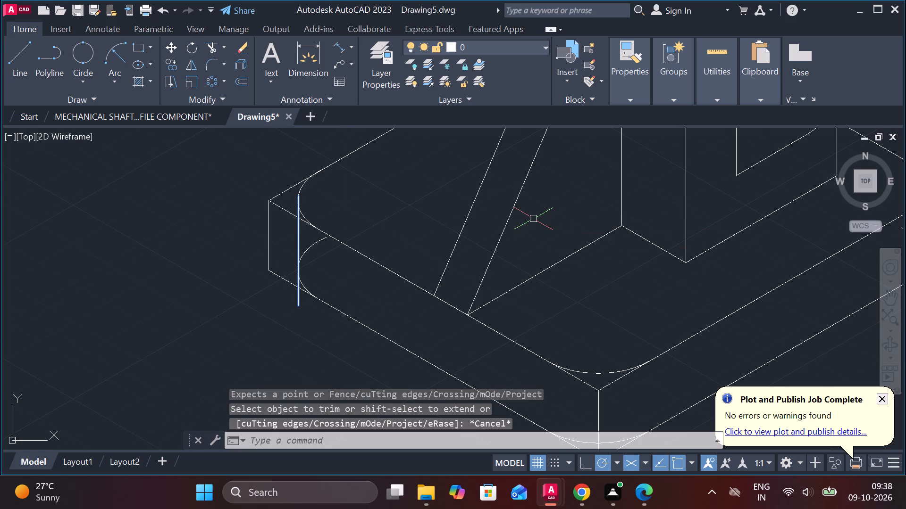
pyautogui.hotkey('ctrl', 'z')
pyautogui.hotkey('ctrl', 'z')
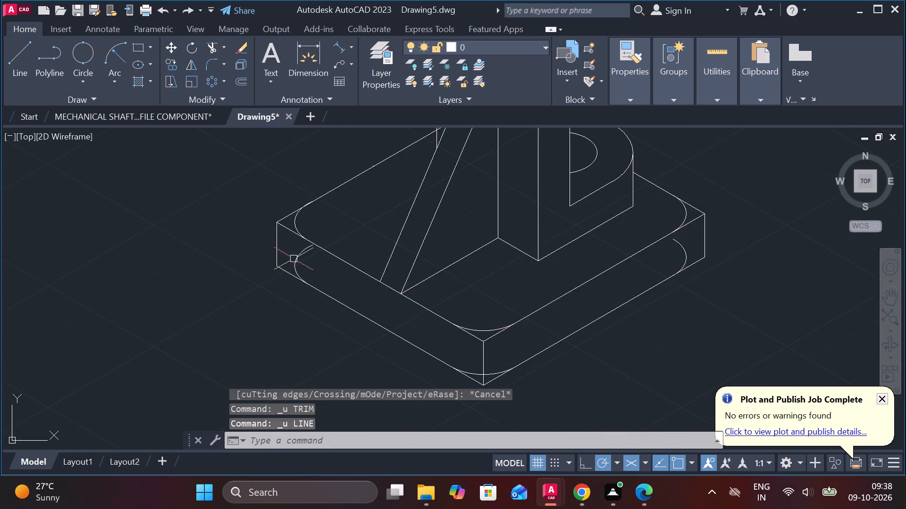
# Draw a vertical line joining the outermost points of the upper and lower left-corner arcs.
pyautogui.scroll(1, 285, 254)
pyautogui.press('l')
pyautogui.press('Return')
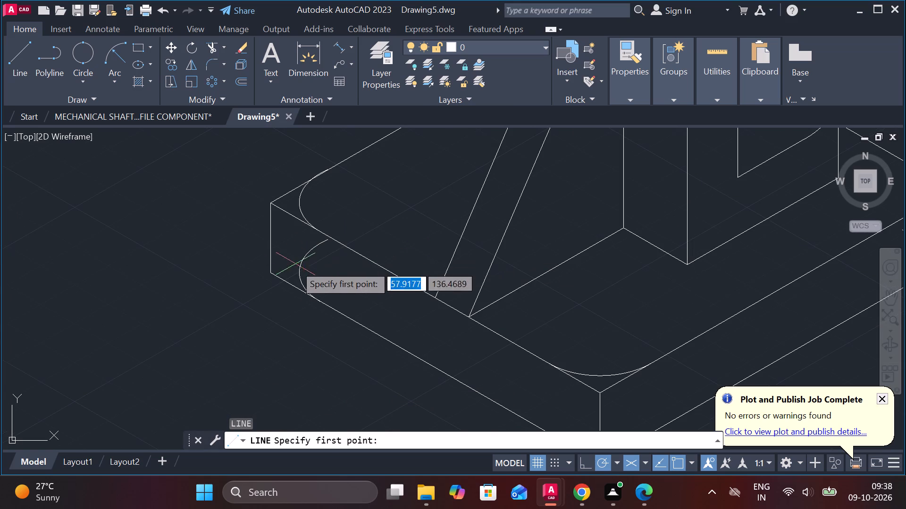
pyautogui.scroll(3, 288, 206)
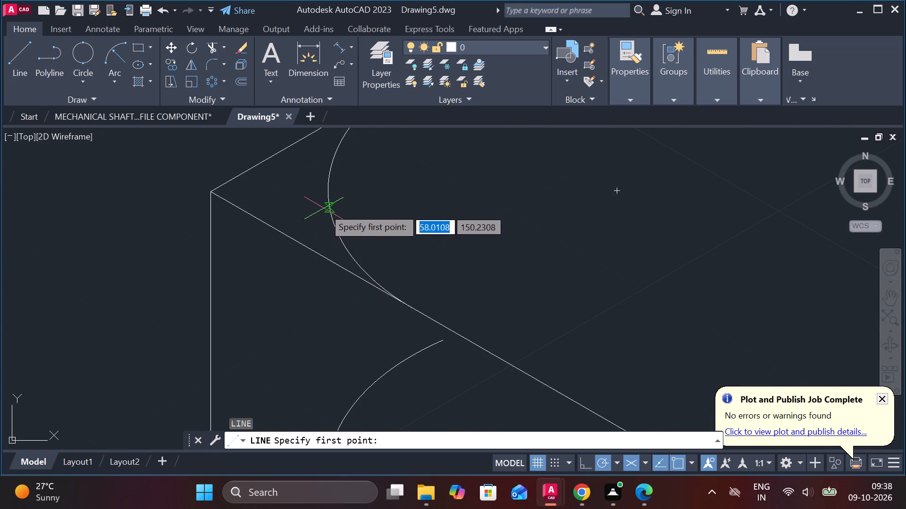
pyautogui.click(323, 196)
pyautogui.moveTo(319, 341); pyautogui.dragTo(328, 239, button='middle')
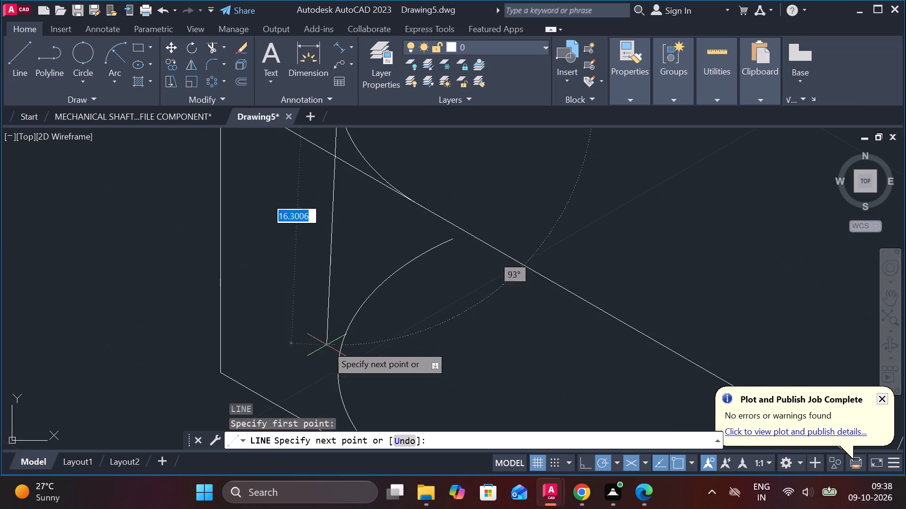
pyautogui.click(329, 372)
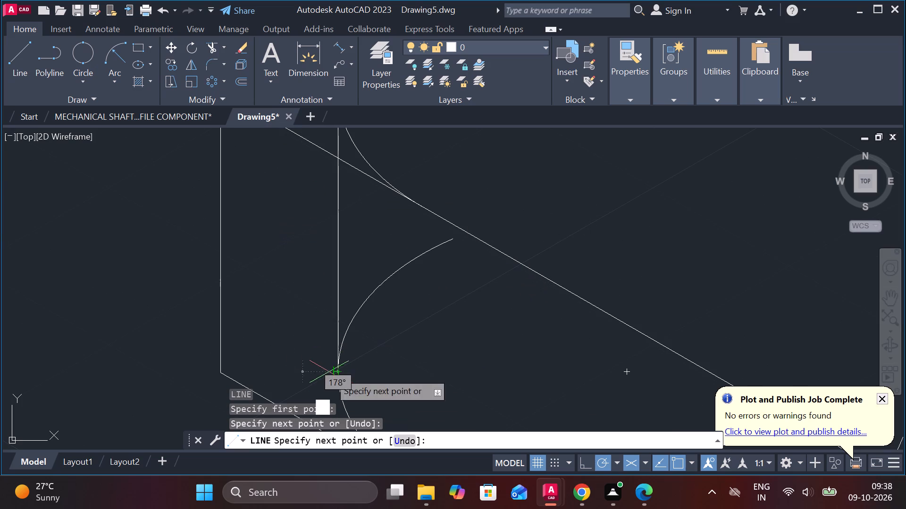
# Trim the hidden inner part of the lower left-corner arc back to the vertical line.
pyautogui.press('Escape')
pyautogui.write('tr')
pyautogui.press('space')
pyautogui.click(373, 294)
pyautogui.scroll(-2, 373, 294)
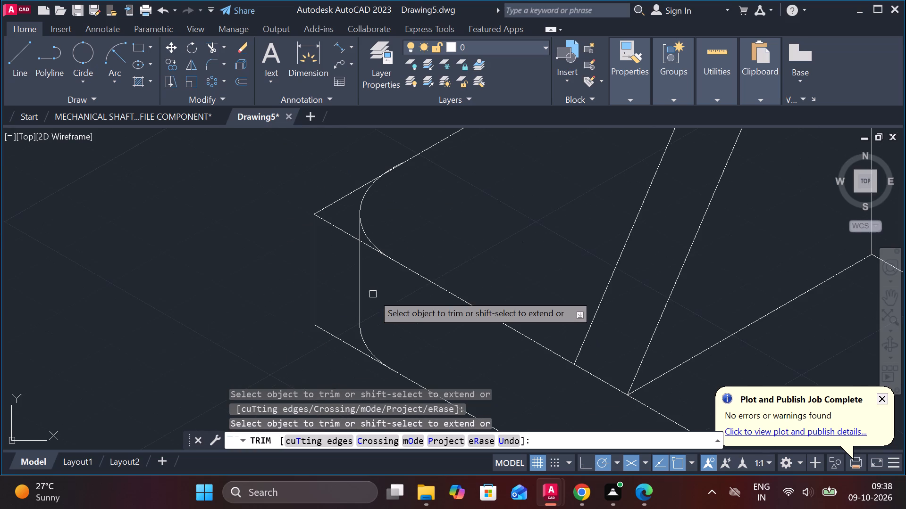
pyautogui.scroll(1, 377, 251)
pyautogui.scroll(-3, 383, 254)
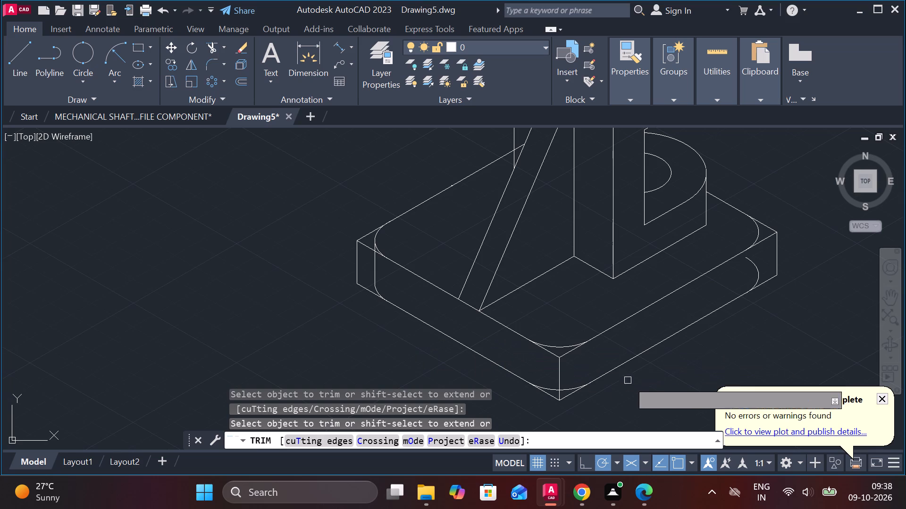
pyautogui.moveTo(622, 383); pyautogui.dragTo(561, 383, button='middle')
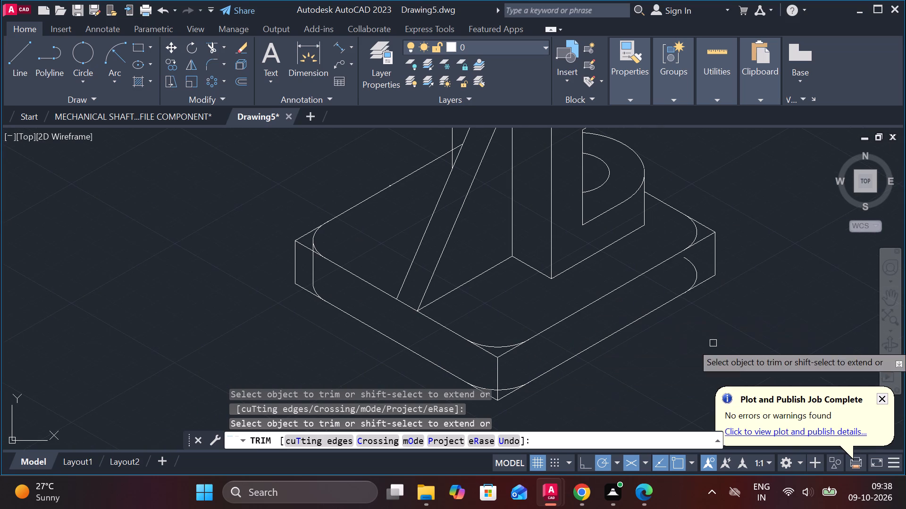
pyautogui.press('Escape')
# Draw a vertical line joining the outermost points of the upper and lower right-corner arcs of the base.
pyautogui.moveTo(731, 347); pyautogui.dragTo(625, 360, button='middle')
pyautogui.press('l')
pyautogui.press('Return')
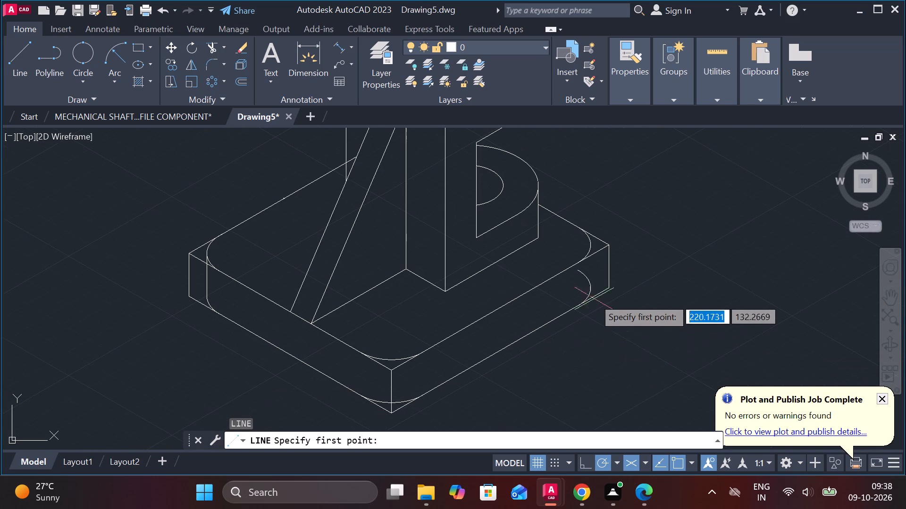
pyautogui.scroll(3, 592, 291)
pyautogui.moveTo(578, 228); pyautogui.dragTo(555, 428, button='middle')
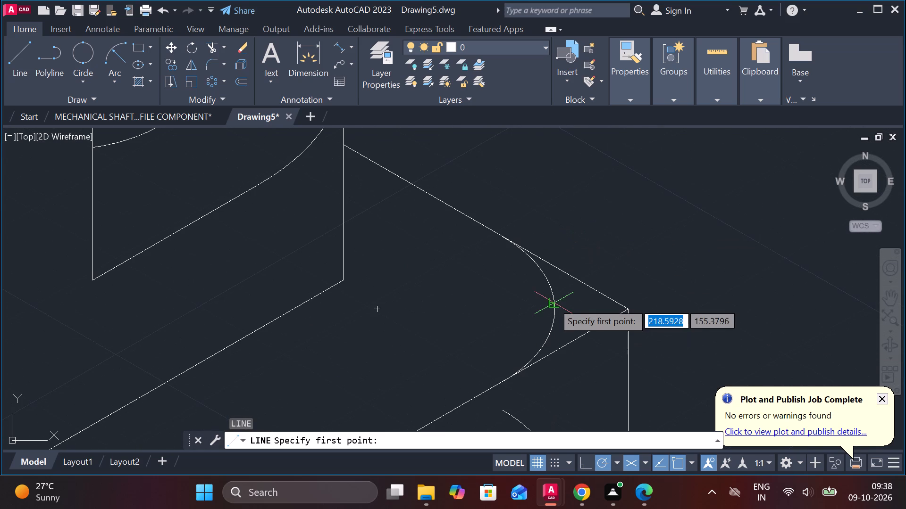
pyautogui.click(557, 312)
pyautogui.scroll(-2, 575, 364)
pyautogui.moveTo(555, 362); pyautogui.dragTo(541, 348, button='middle')
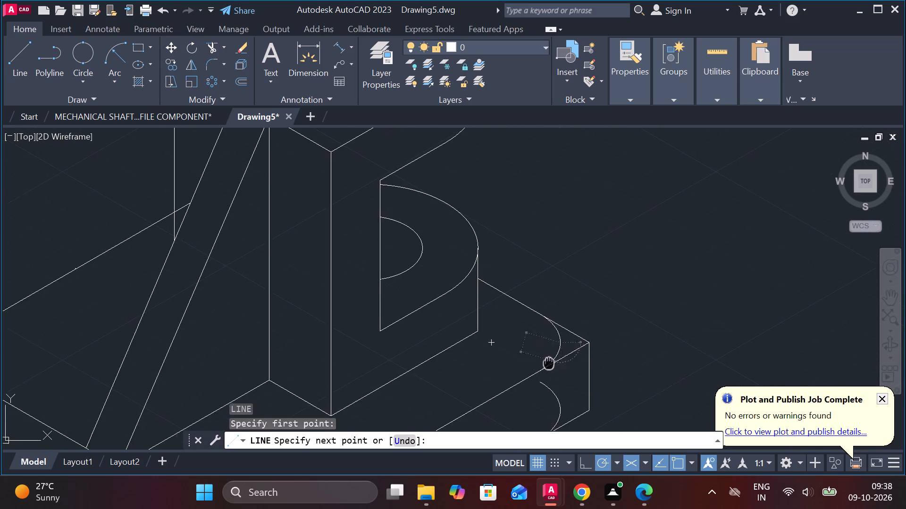
pyautogui.moveTo(541, 348); pyautogui.dragTo(514, 287, button='middle')
pyautogui.scroll(3, 521, 306)
pyautogui.moveTo(540, 399); pyautogui.dragTo(521, 226, button='middle')
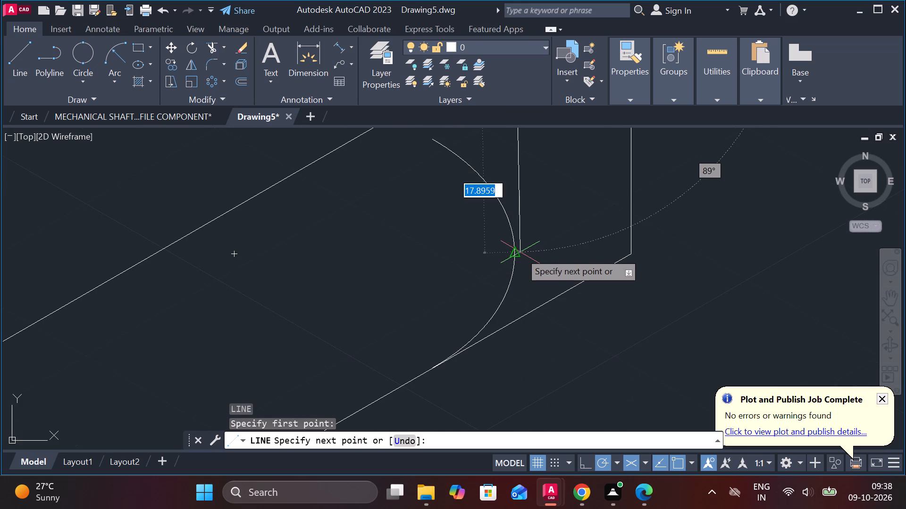
pyautogui.click(520, 252)
pyautogui.press('Escape')
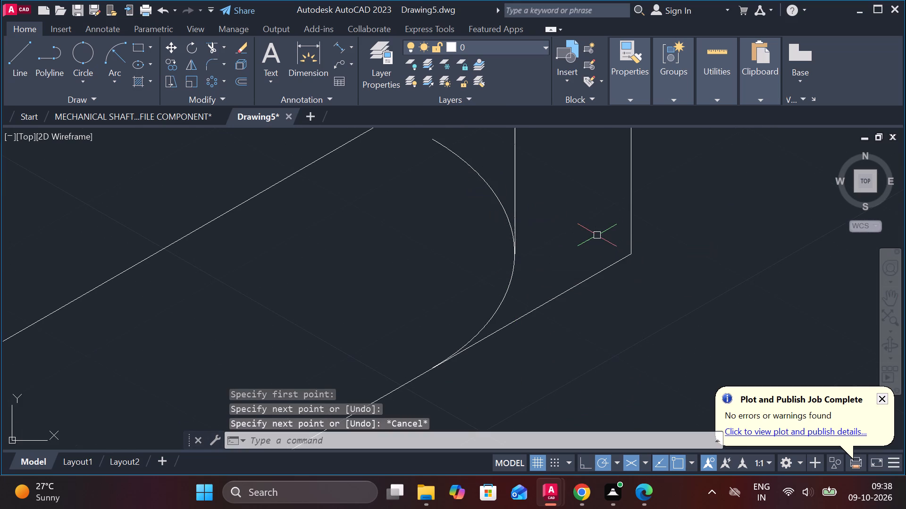
# Trim the hidden inner part of the lower right-corner arc back to the vertical line.
pyautogui.scroll(-2, 560, 249)
pyautogui.write('tr')
pyautogui.press('space')
pyautogui.click(528, 224)
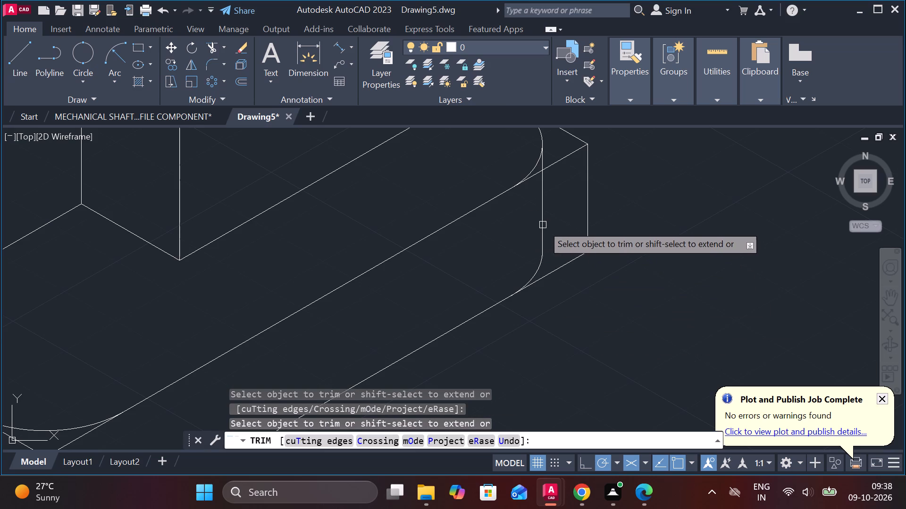
pyautogui.scroll(-2, 614, 230)
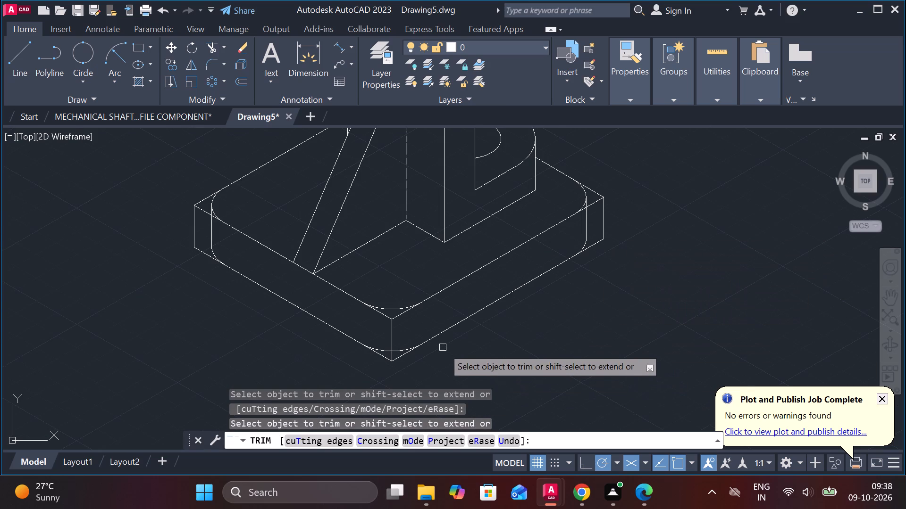
pyautogui.moveTo(460, 368); pyautogui.dragTo(528, 344, button='middle')
pyautogui.scroll(2, 455, 324)
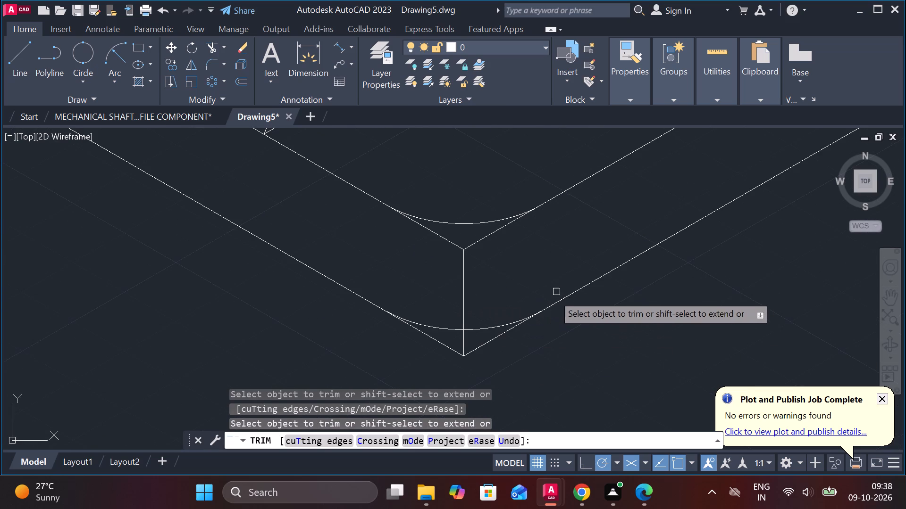
pyautogui.scroll(-4, 486, 257)
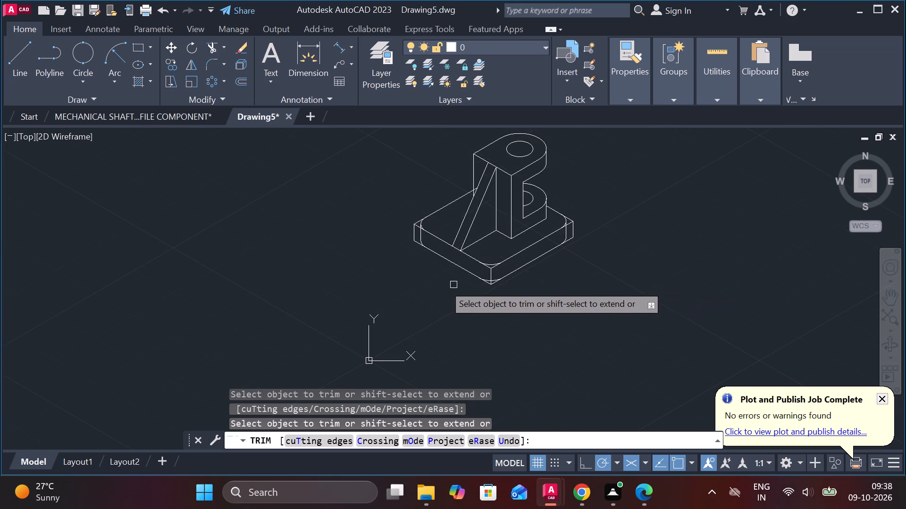
pyautogui.scroll(2, 399, 280)
pyautogui.moveTo(399, 267); pyautogui.dragTo(384, 326, button='middle')
pyautogui.moveTo(376, 292); pyautogui.dragTo(350, 326, button='middle')
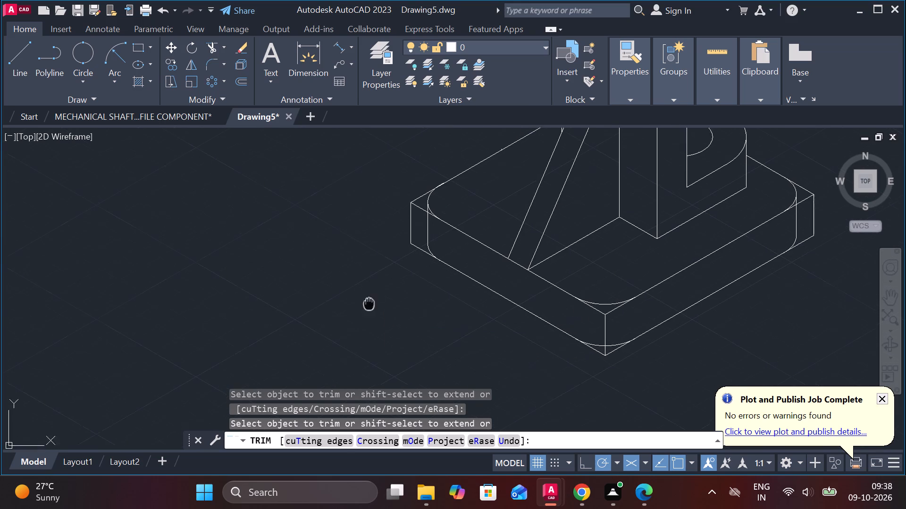
pyautogui.moveTo(350, 326); pyautogui.dragTo(339, 335, button='middle')
pyautogui.press('Escape')
# Draw a 15 diameter isocircle centred on the left-corner arc's centre on the base's top face.
pyautogui.write('el')
pyautogui.press('Return')
pyautogui.press('i')
pyautogui.press('Return')
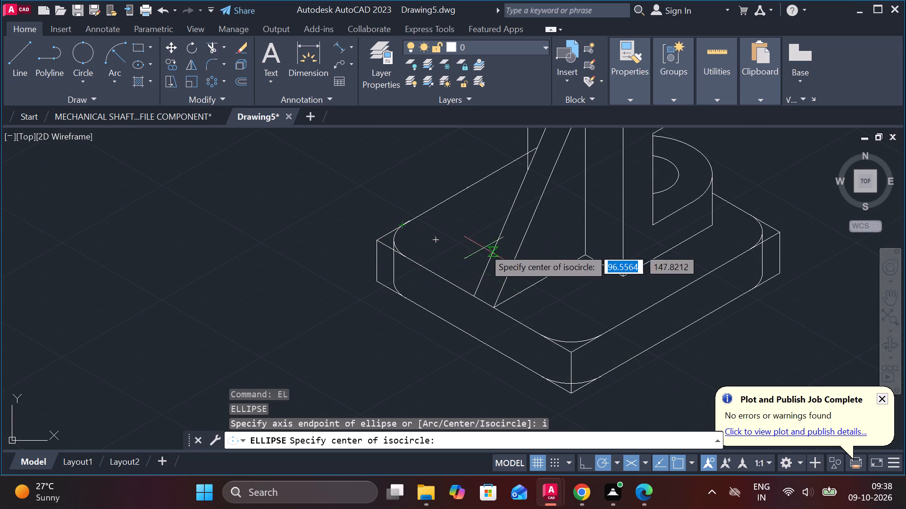
pyautogui.click(441, 236)
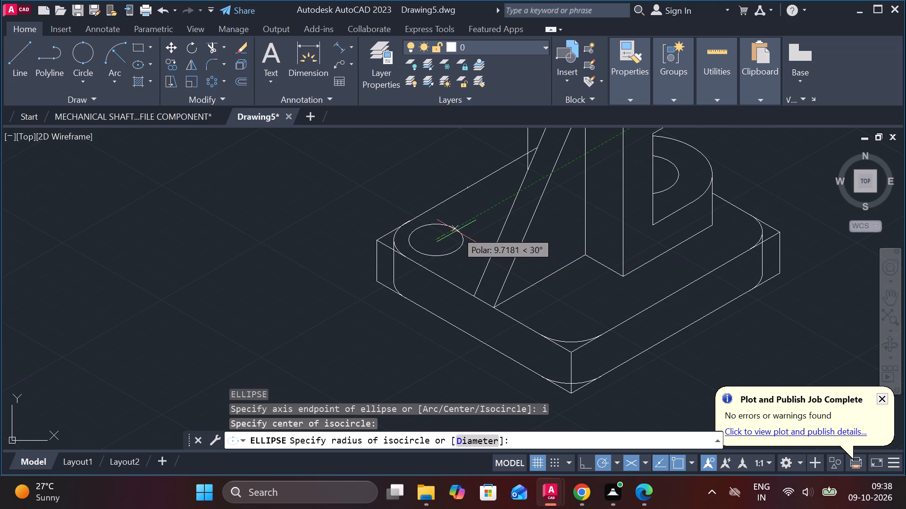
pyautogui.write('d')
pyautogui.press('space')
pyautogui.write('15')
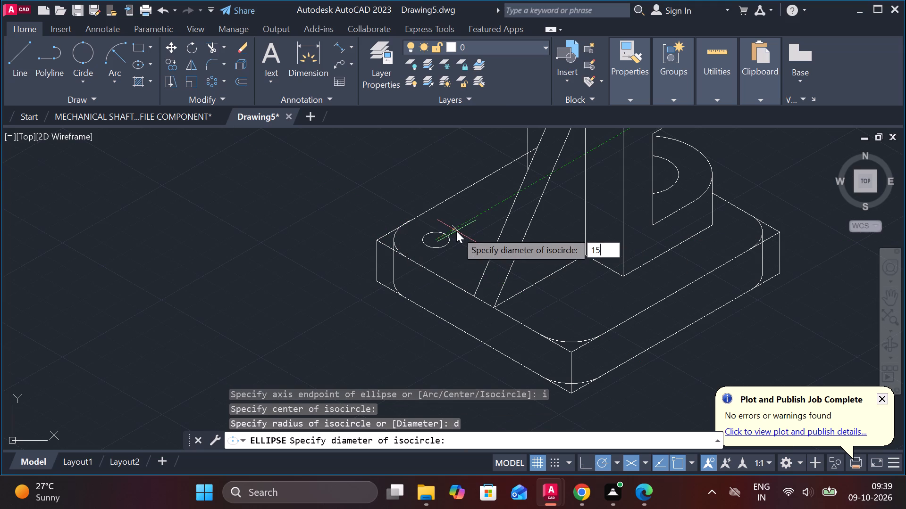
pyautogui.press('space')
# Copy the 15 diameter isocircle from its centre to the centres of the front-corner and right-corner arcs on the base's top face.
pyautogui.click(453, 240)
pyautogui.write('co')
pyautogui.press('Return')
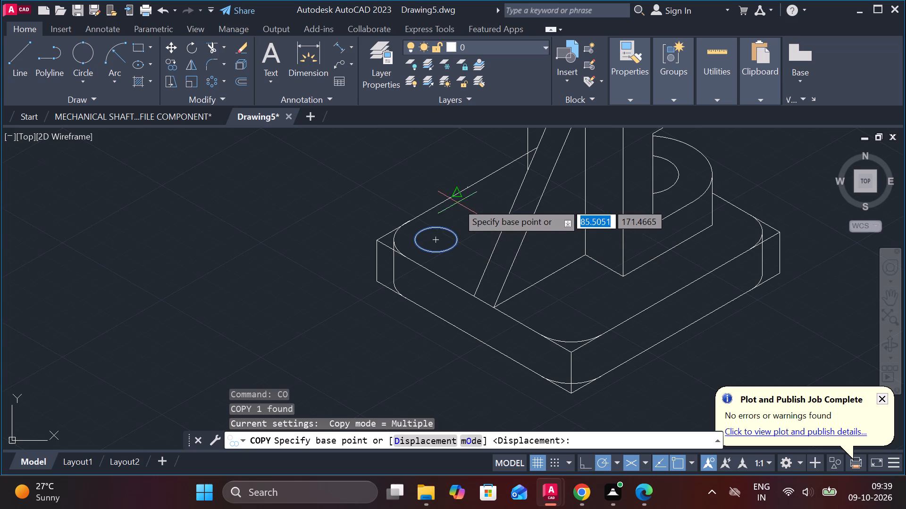
pyautogui.click(434, 238)
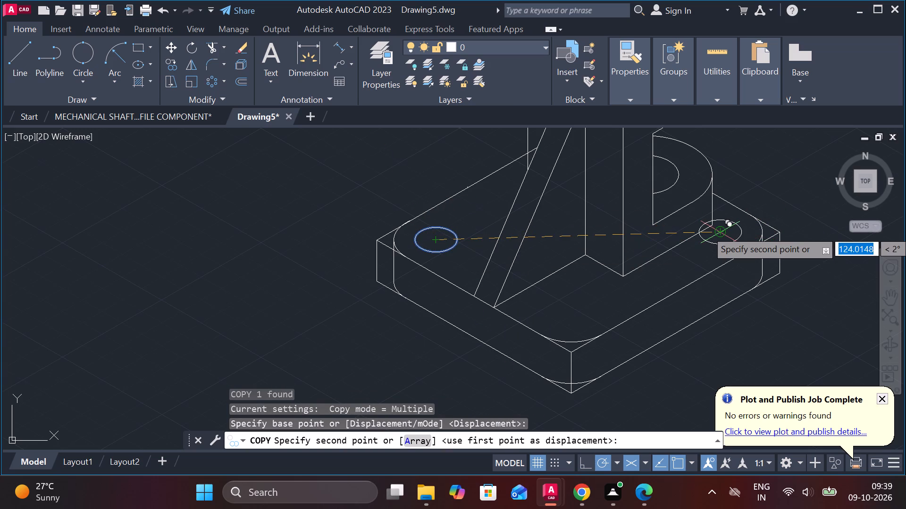
pyautogui.scroll(2, 721, 230)
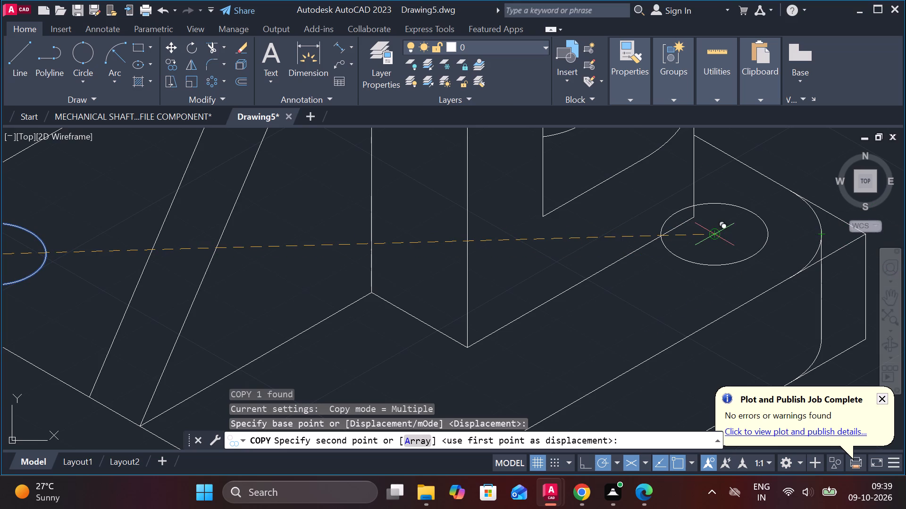
pyautogui.scroll(-2, 718, 236)
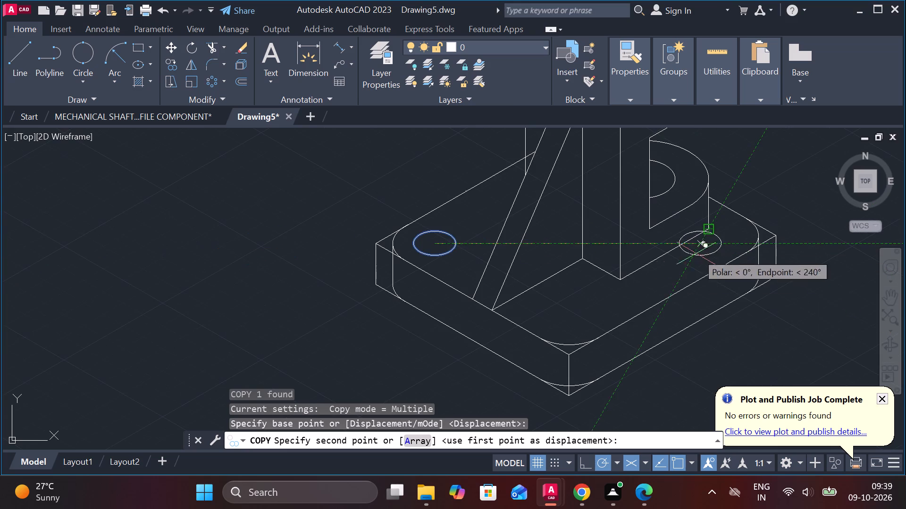
pyautogui.click(569, 322)
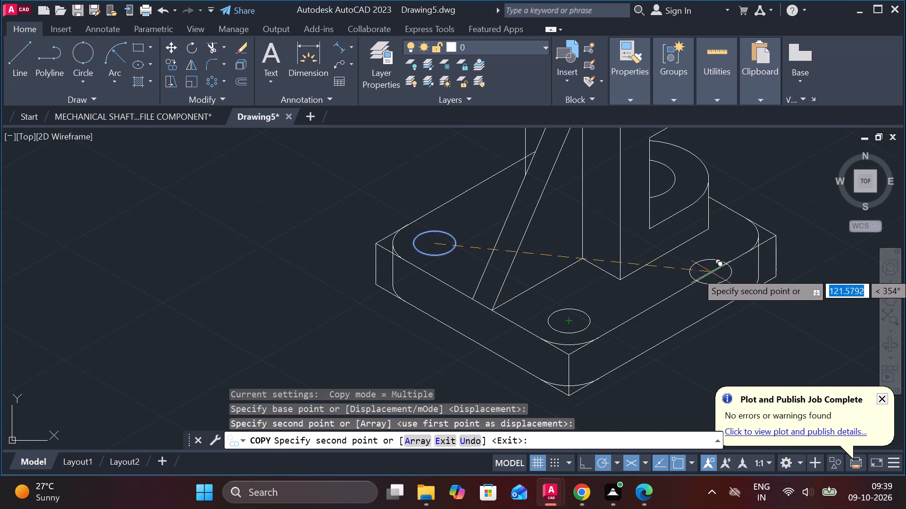
pyautogui.scroll(1, 726, 254)
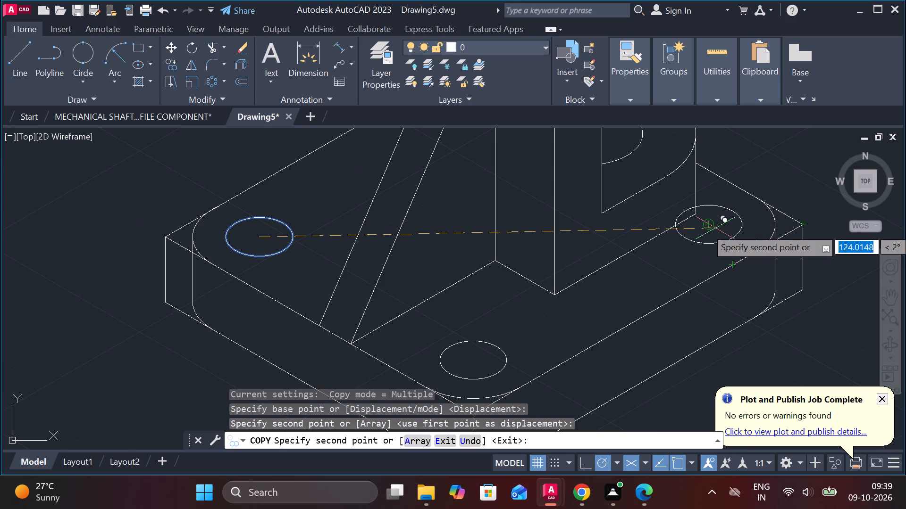
pyautogui.scroll(-2, 716, 228)
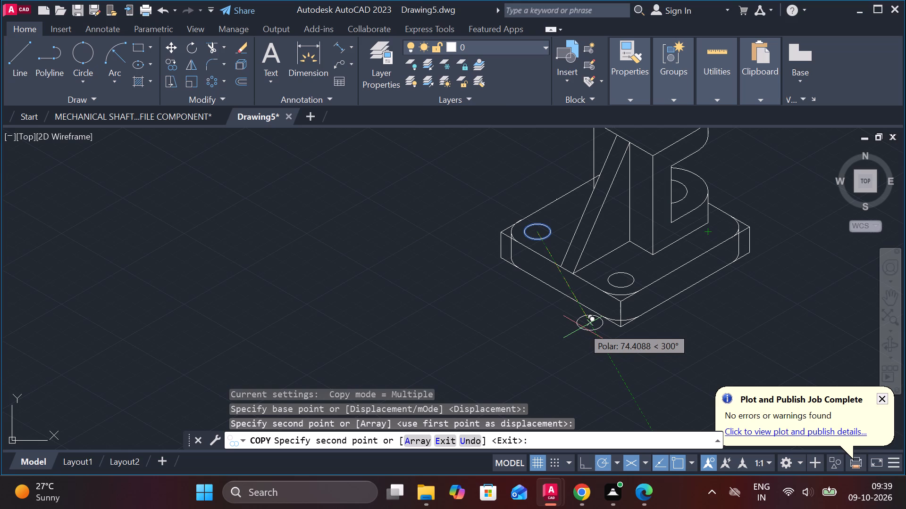
pyautogui.scroll(1, 734, 218)
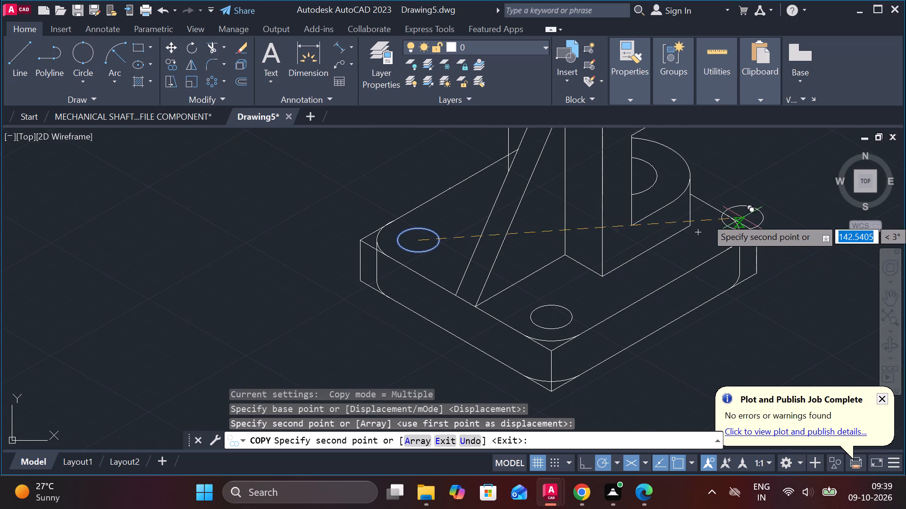
pyautogui.click(696, 230)
pyautogui.scroll(-2, 741, 218)
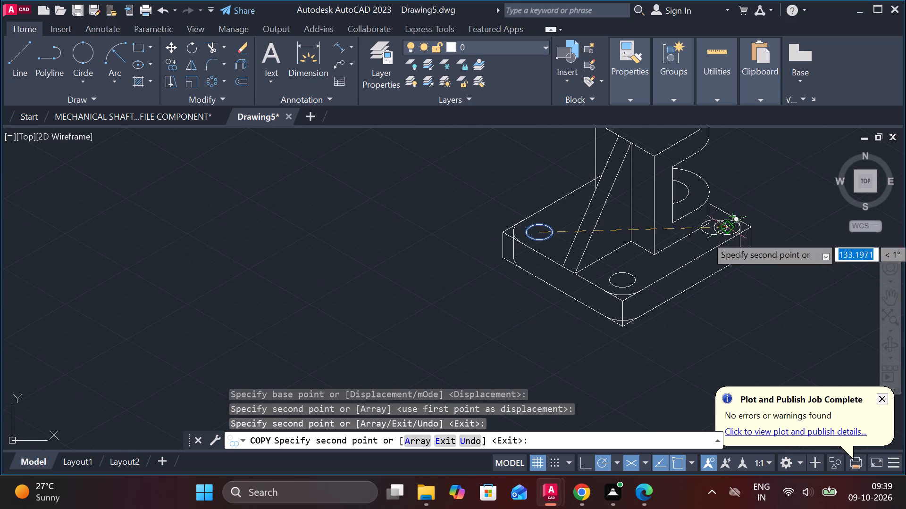
pyautogui.press('Escape')
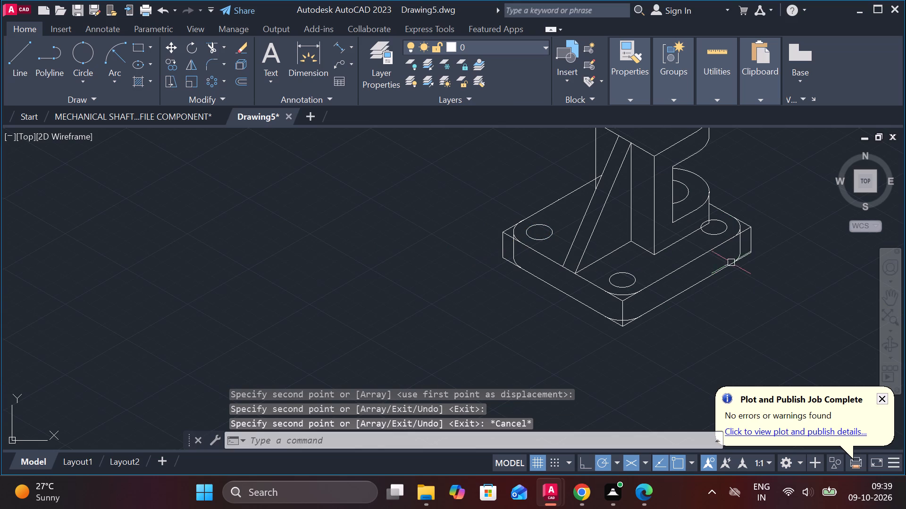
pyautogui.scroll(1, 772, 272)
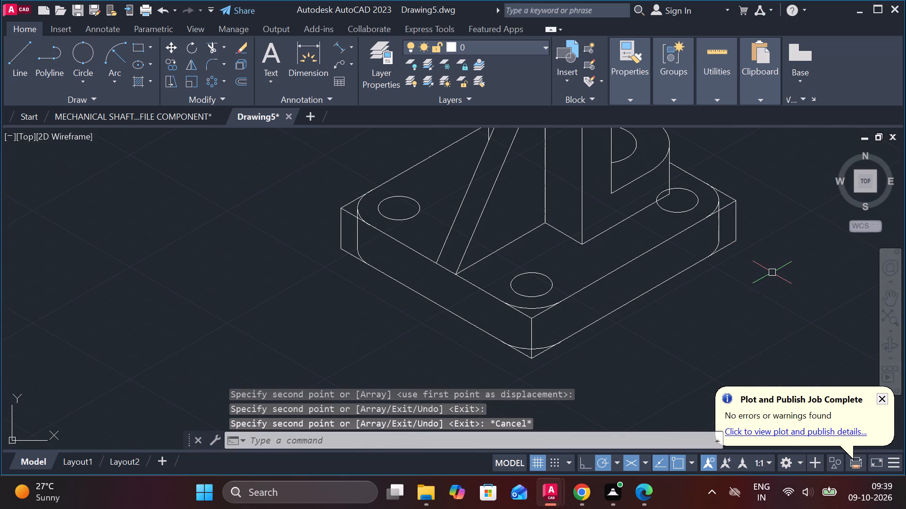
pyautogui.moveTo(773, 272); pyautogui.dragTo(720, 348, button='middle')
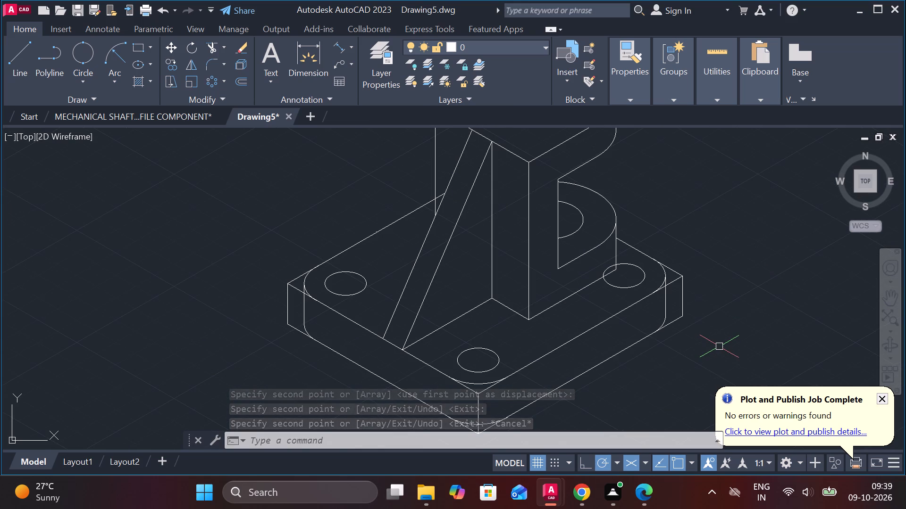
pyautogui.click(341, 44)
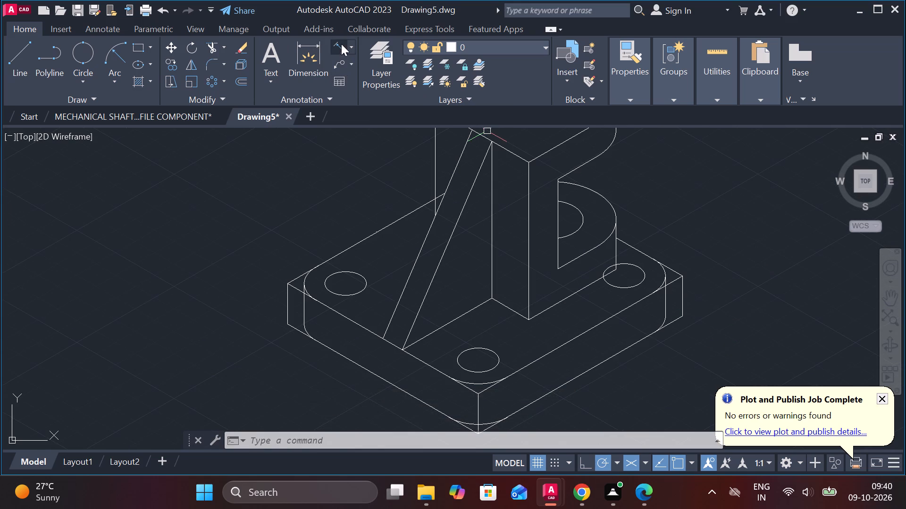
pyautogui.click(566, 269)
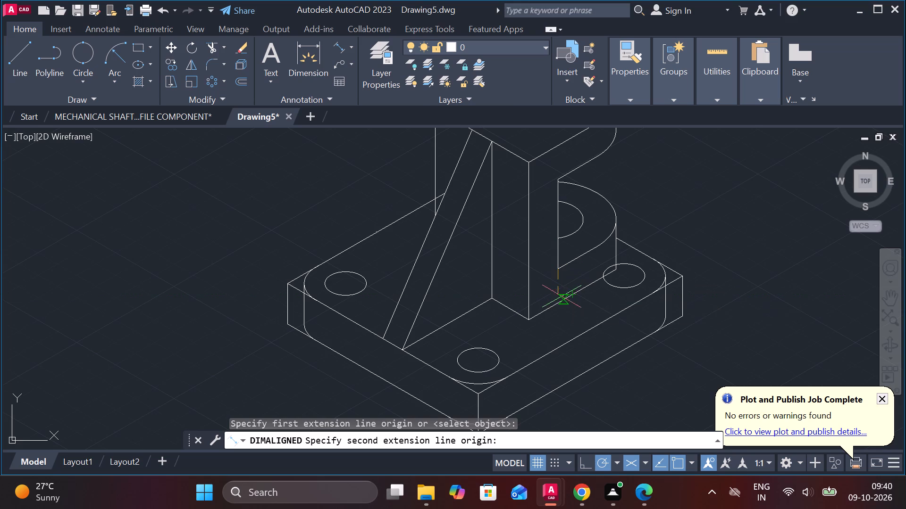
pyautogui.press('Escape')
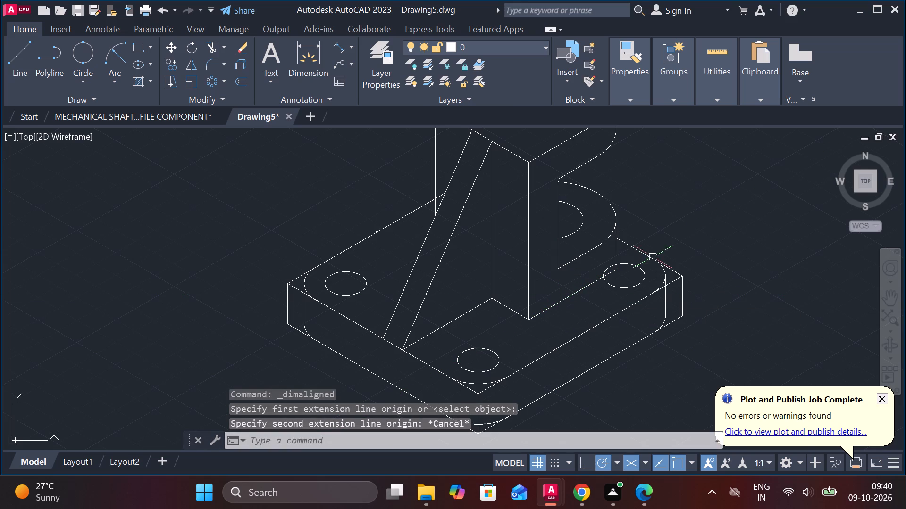
# Add an aligned dimension along the base's lower front-right edge, from the bottom front corner to the bottom right corner, offset outside the part.
pyautogui.scroll(-1, 693, 232)
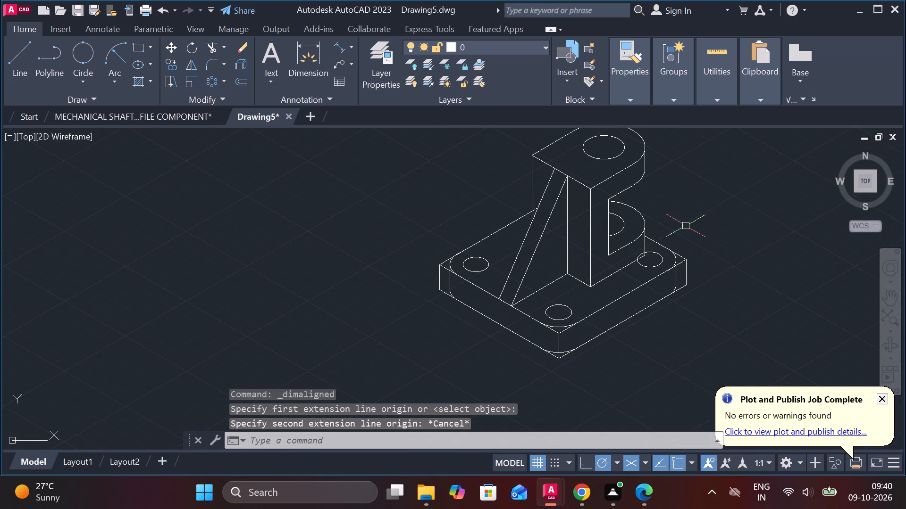
pyautogui.moveTo(667, 251); pyautogui.dragTo(665, 271, button='middle')
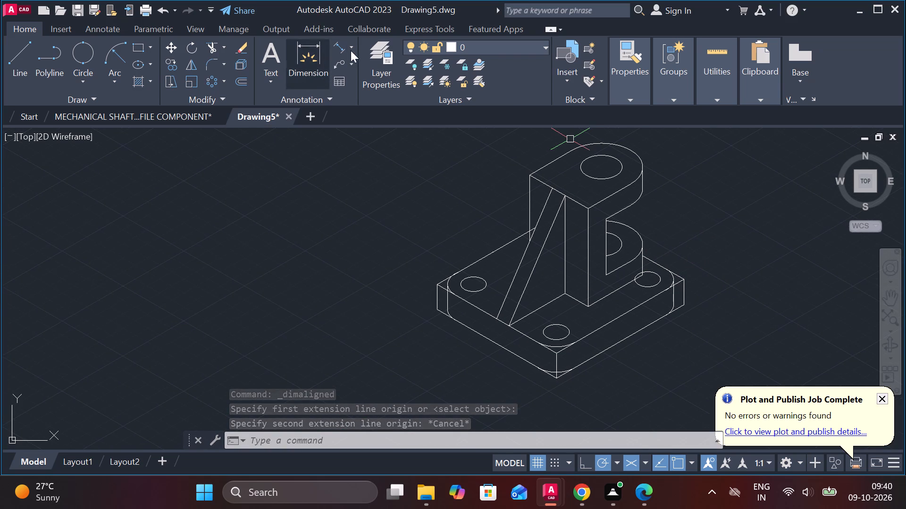
pyautogui.click(342, 47)
pyautogui.moveTo(382, 301); pyautogui.dragTo(342, 279, button='middle')
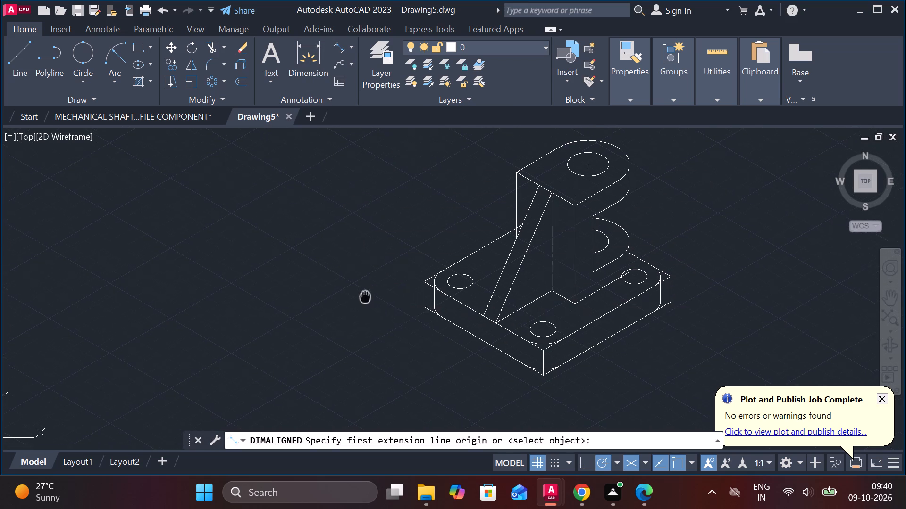
pyautogui.moveTo(342, 279); pyautogui.dragTo(327, 260, button='middle')
pyautogui.click(503, 337)
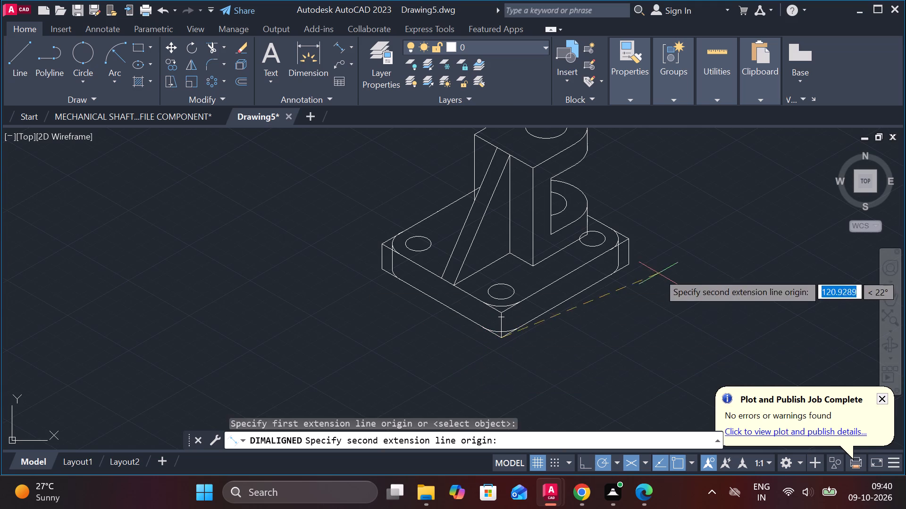
pyautogui.click(639, 264)
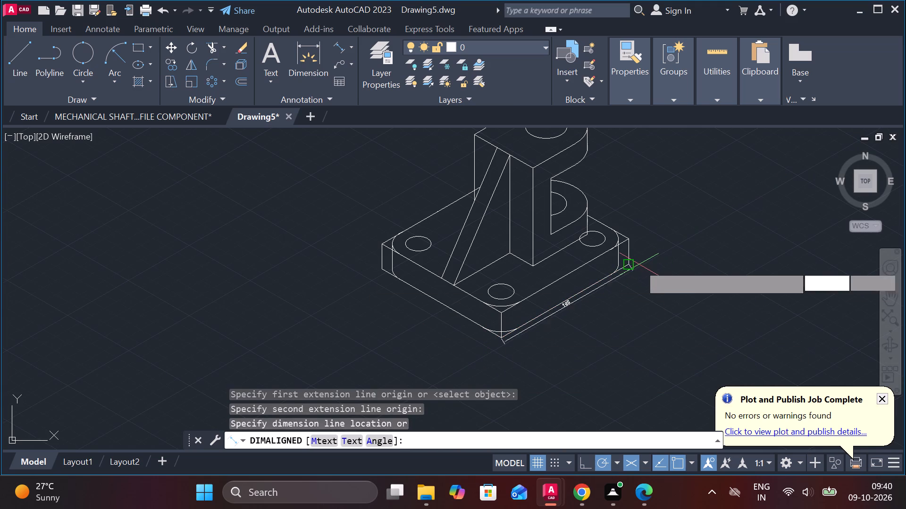
pyautogui.click(660, 294)
# Add an aligned dimension along the base's lower front-left edge, from the bottom front corner to the bottom left corner, offset outside the part.
pyautogui.press('space')
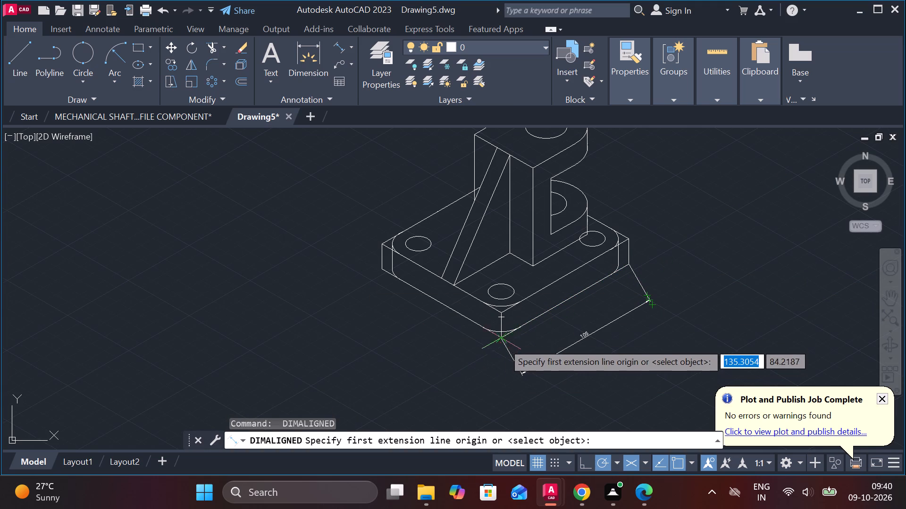
pyautogui.click(503, 342)
pyautogui.click(379, 271)
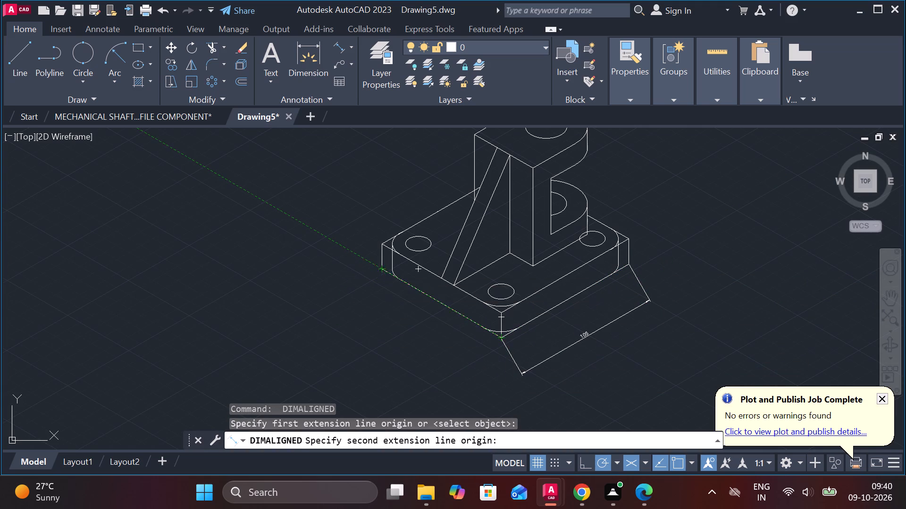
pyautogui.scroll(2, 360, 287)
pyautogui.scroll(-1, 360, 287)
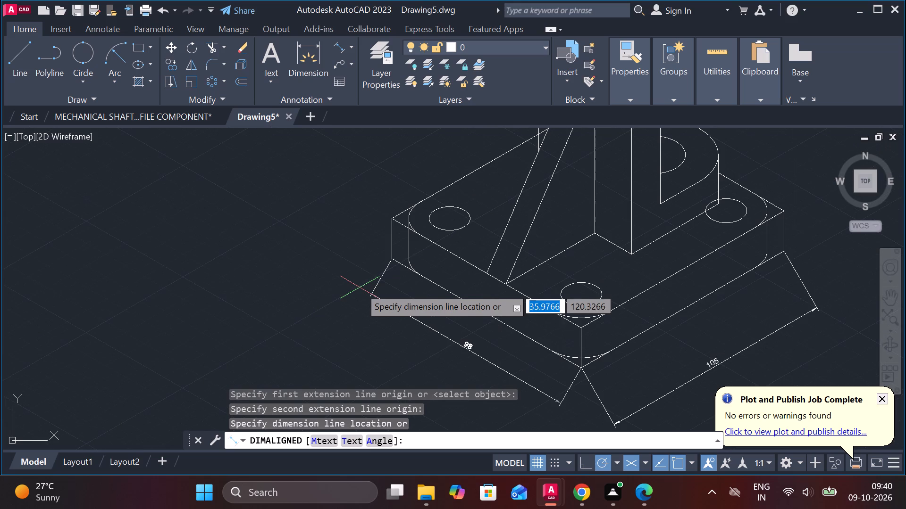
pyautogui.scroll(-1, 357, 299)
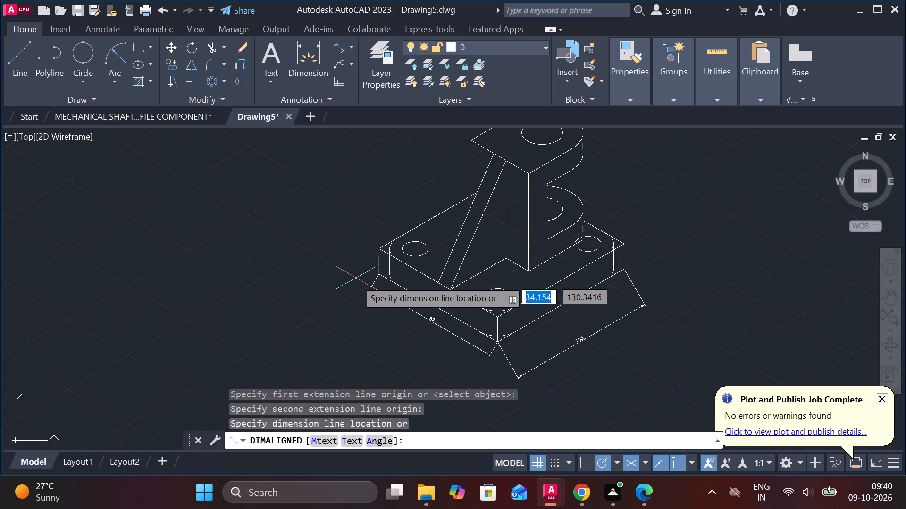
pyautogui.click(339, 305)
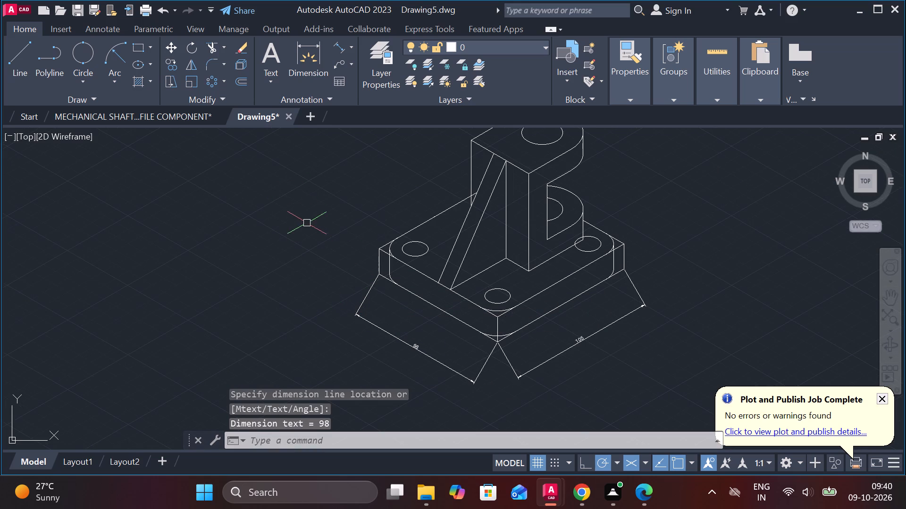
# Add an aligned dimension for the rib's thickness between the midpoints of its two slanted edges, placed across the rib.
pyautogui.scroll(1, 360, 203)
pyautogui.press('space')
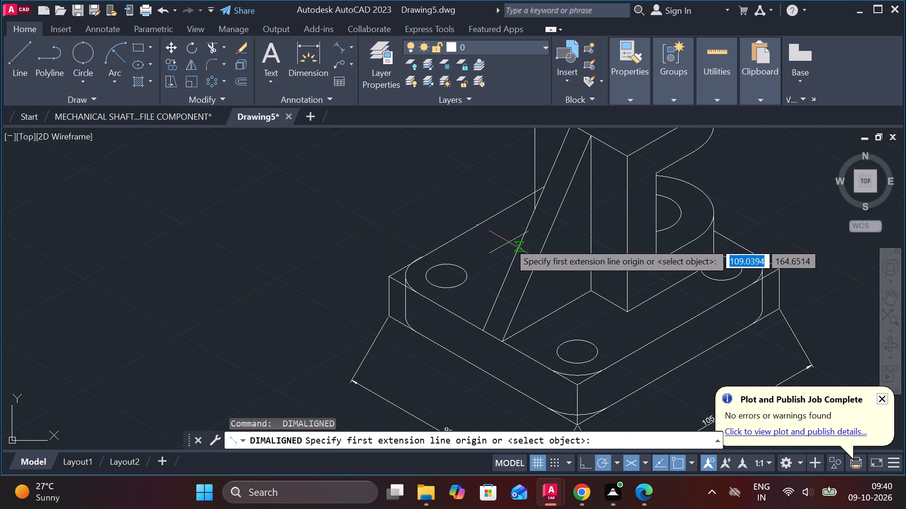
pyautogui.click(509, 242)
pyautogui.click(540, 256)
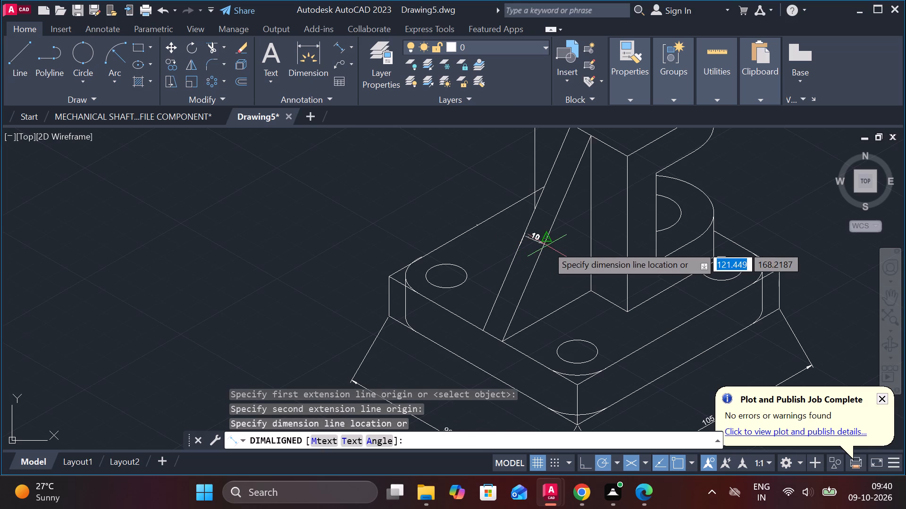
pyautogui.click(547, 246)
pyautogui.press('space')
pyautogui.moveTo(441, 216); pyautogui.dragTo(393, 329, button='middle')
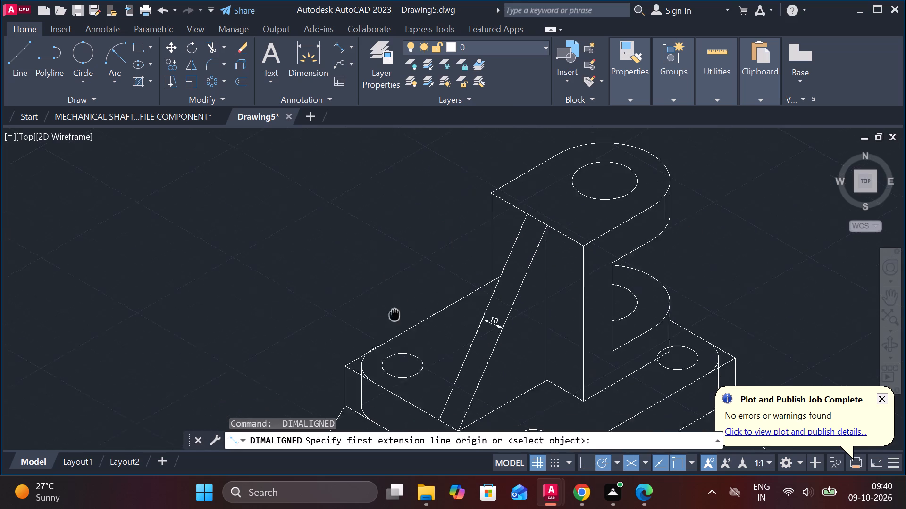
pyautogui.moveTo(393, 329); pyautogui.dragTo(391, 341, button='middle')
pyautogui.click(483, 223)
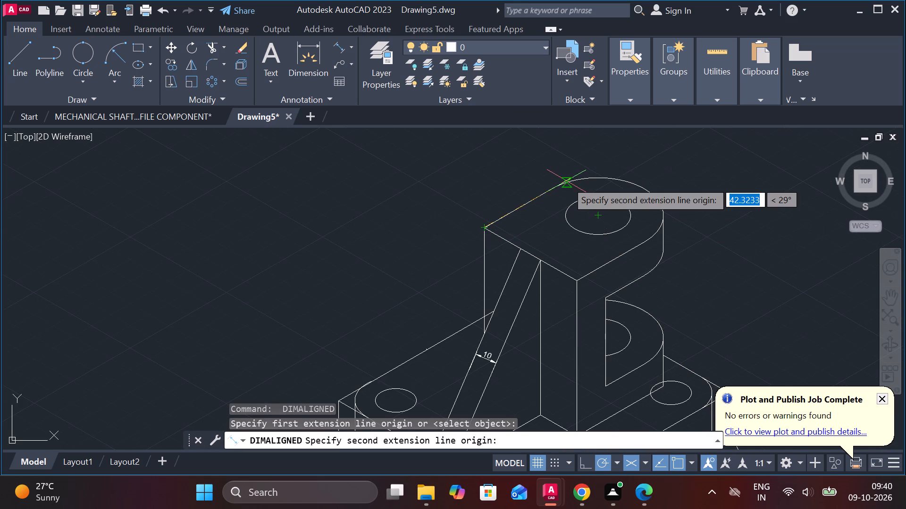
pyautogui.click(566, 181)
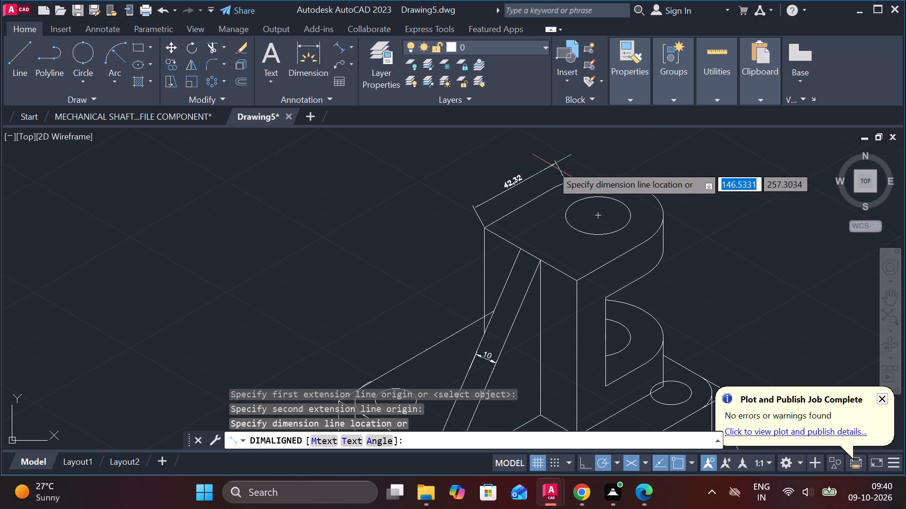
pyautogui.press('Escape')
# Add an aligned dimension from the upper lug's hole centre to the midpoint of the upright's top outer edge, placed above the part.
pyautogui.press('space')
pyautogui.click(602, 214)
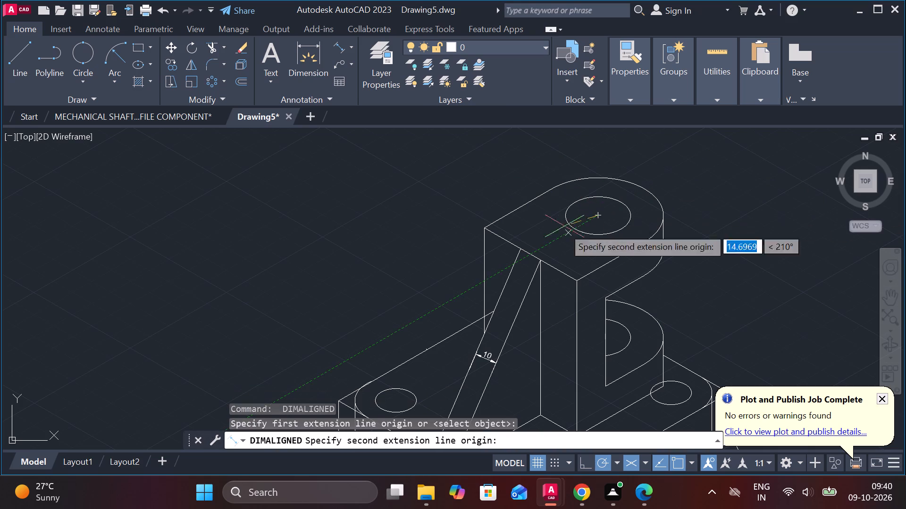
pyautogui.click(532, 255)
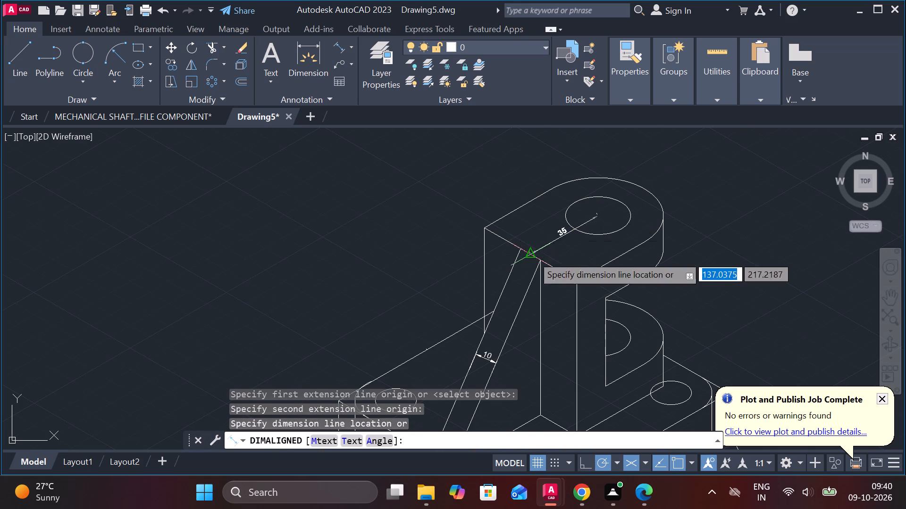
pyautogui.click(450, 199)
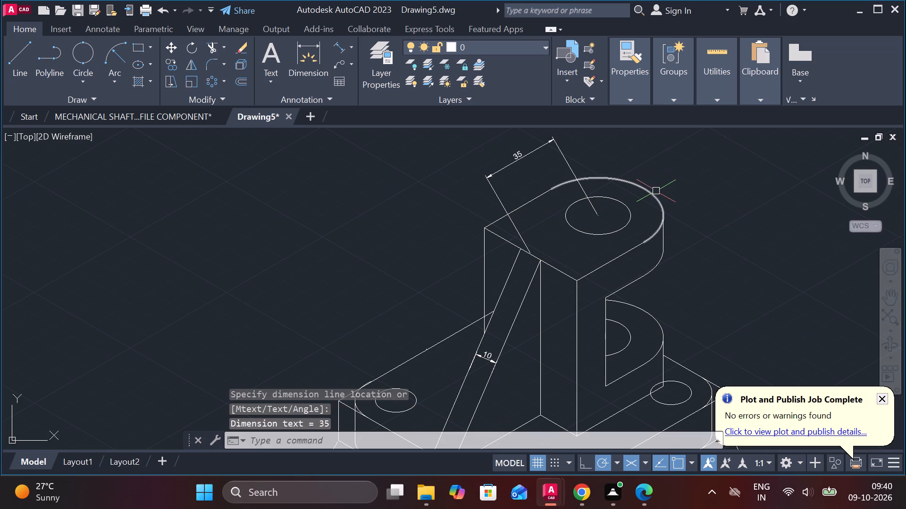
# Add an aligned dimension along the rib's foot on the base, from the upright's bottom corner to the base's front-left edge.
pyautogui.press('space')
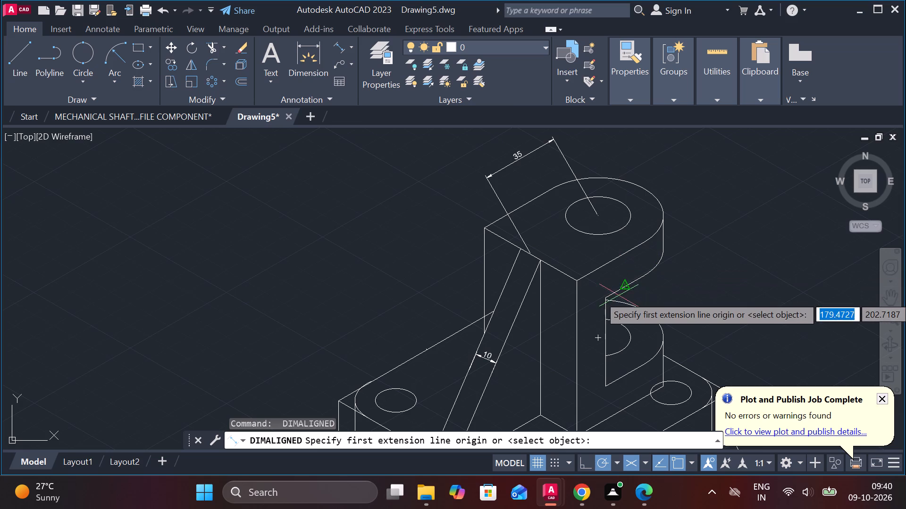
pyautogui.moveTo(614, 291); pyautogui.dragTo(587, 197, button='middle')
pyautogui.scroll(1, 606, 302)
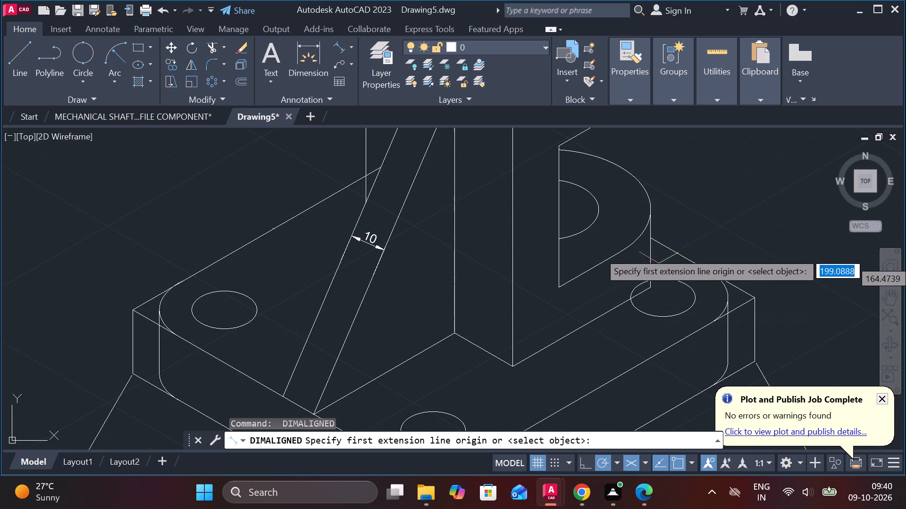
pyautogui.scroll(-2, 677, 220)
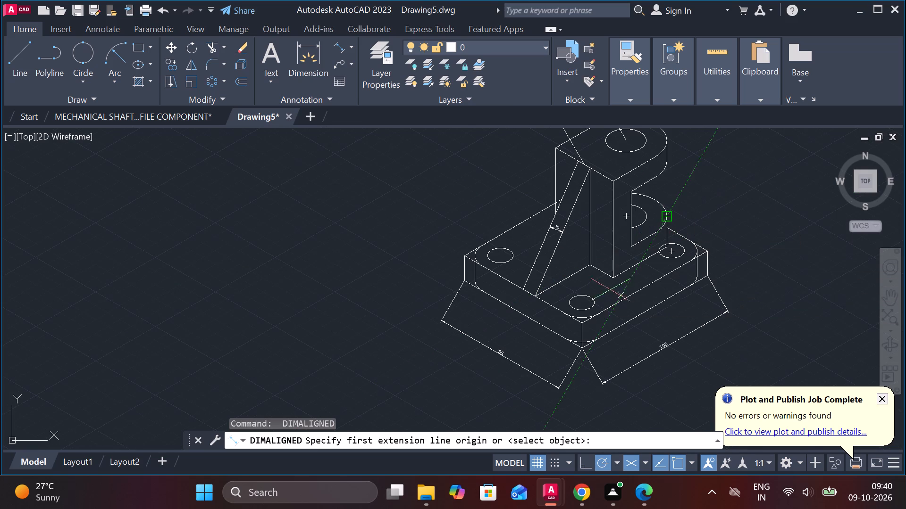
pyautogui.scroll(2, 601, 267)
pyautogui.click(566, 258)
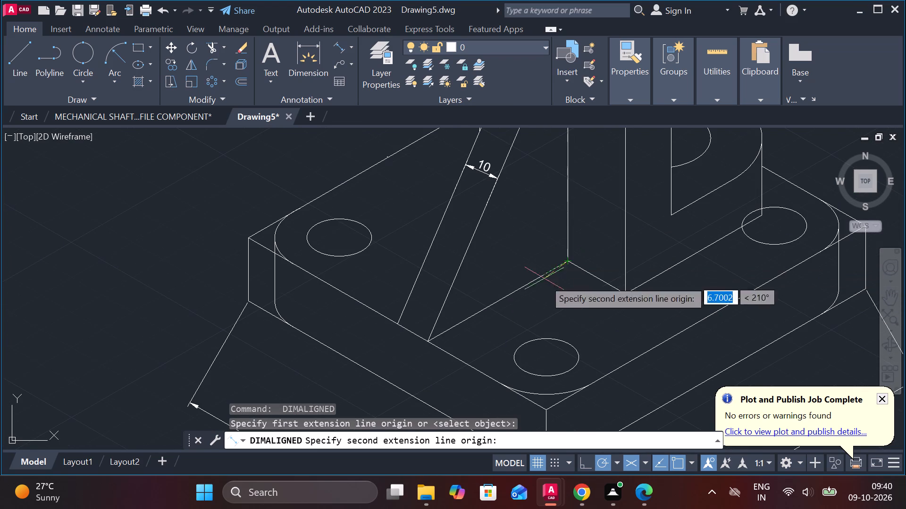
pyautogui.click(427, 343)
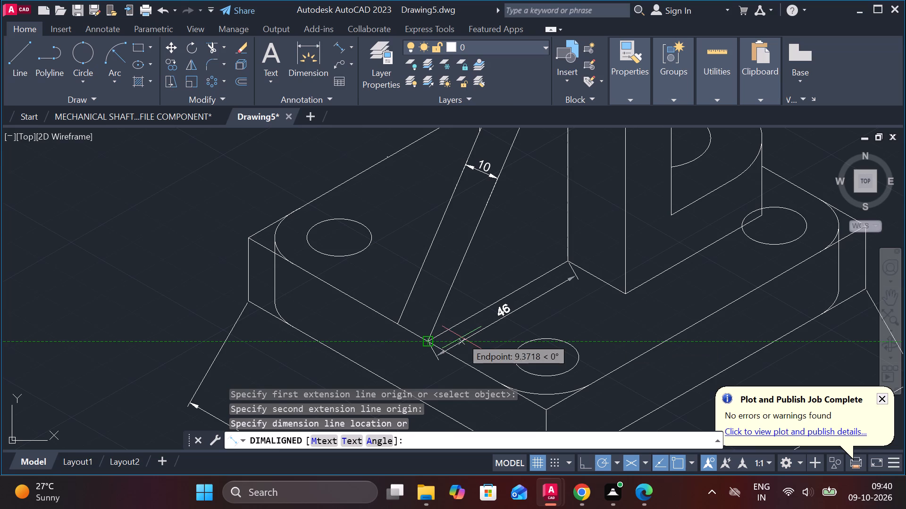
pyautogui.click(477, 339)
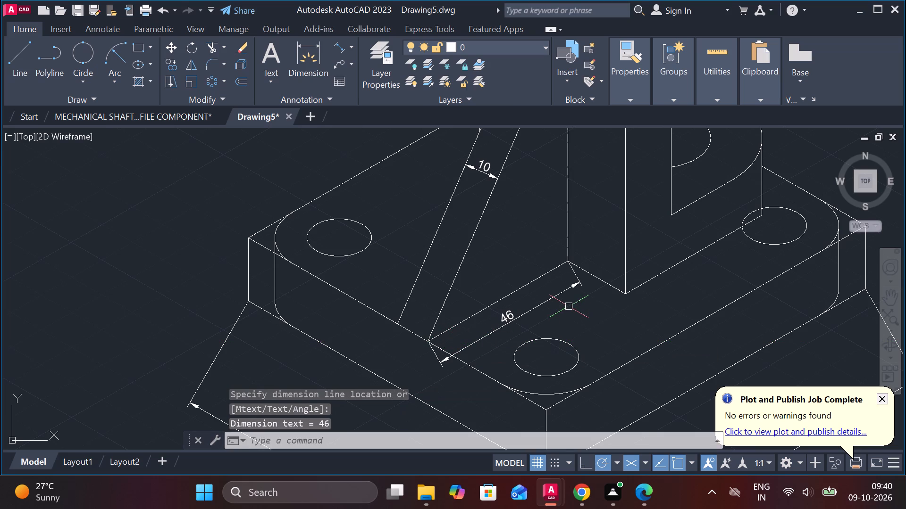
# Add a vertical aligned dimension from the lower lug's bottom inner corner down to the upright's bottom edge on the base.
pyautogui.scroll(-1, 568, 306)
pyautogui.moveTo(716, 207); pyautogui.dragTo(696, 206, button='middle')
pyautogui.scroll(1, 675, 240)
pyautogui.press('space')
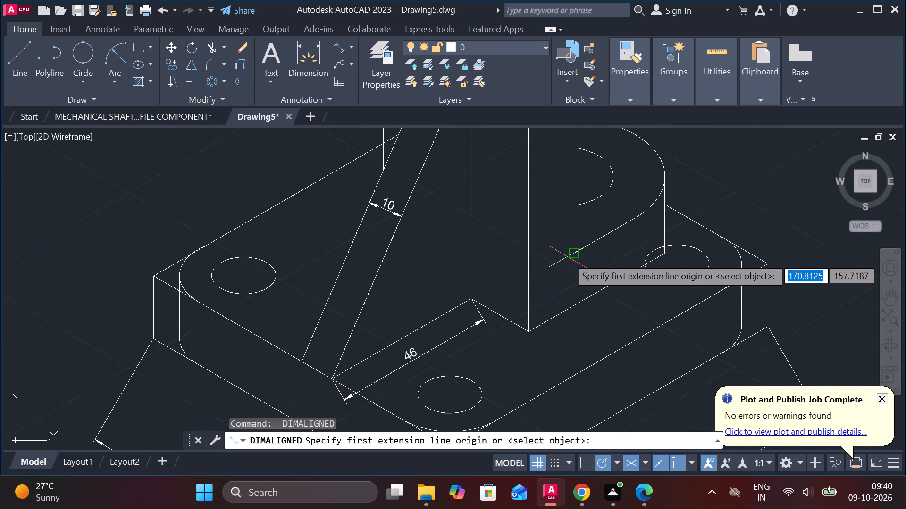
pyautogui.click(569, 252)
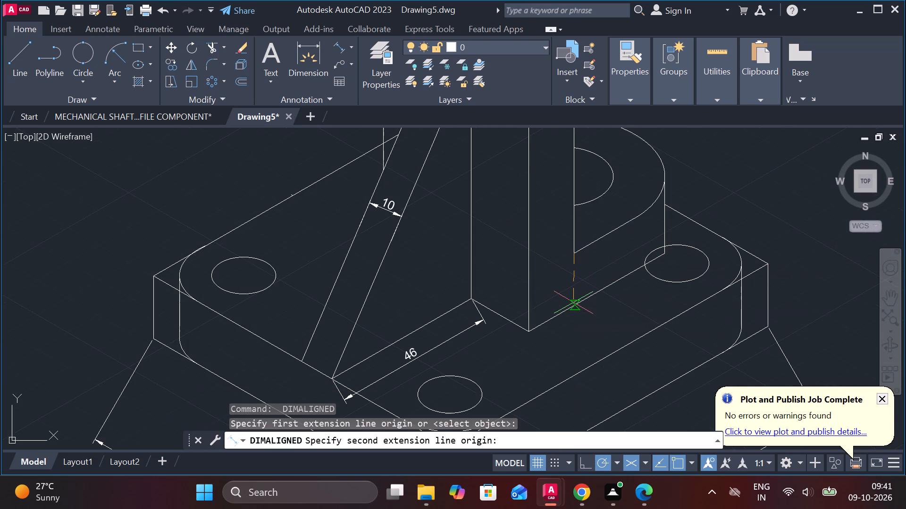
pyautogui.click(574, 302)
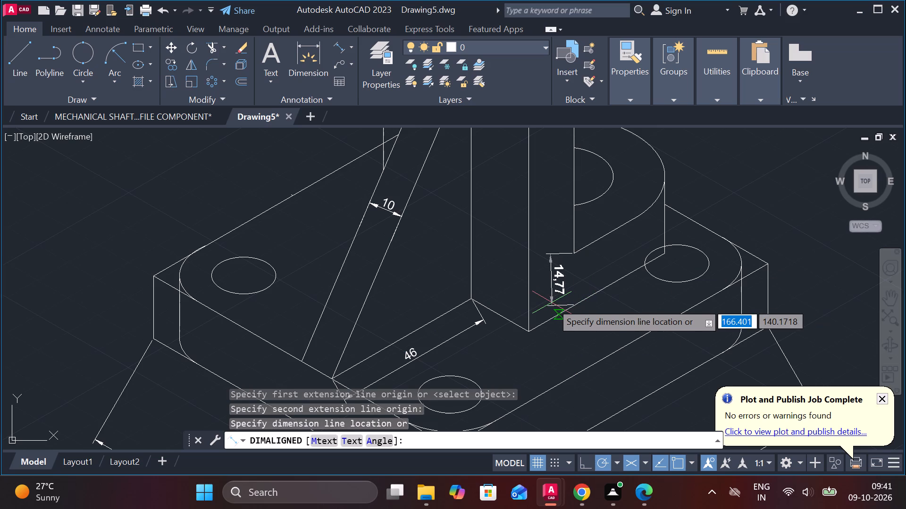
pyautogui.click(555, 303)
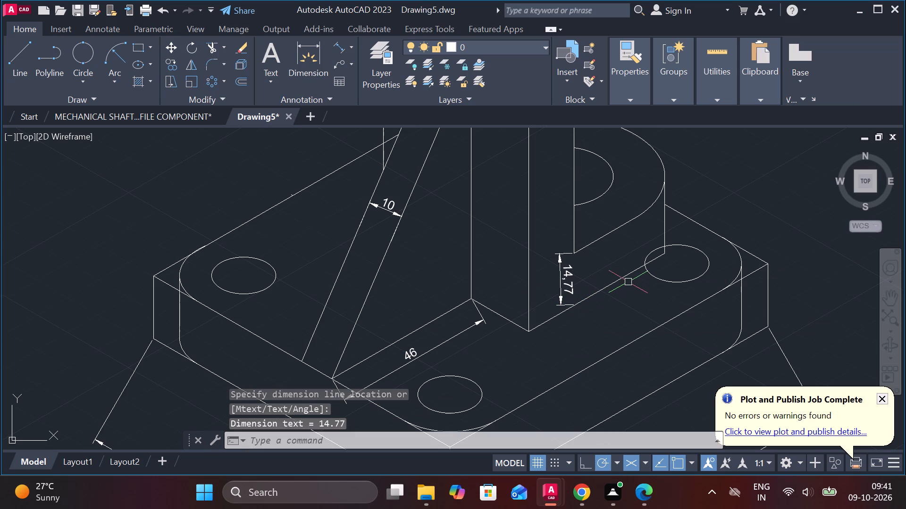
pyautogui.press('Escape')
# Apply the Oblique dimension edit at 90 degrees to the 98 dimension on the base's front-left edge.
pyautogui.scroll(-3, 650, 233)
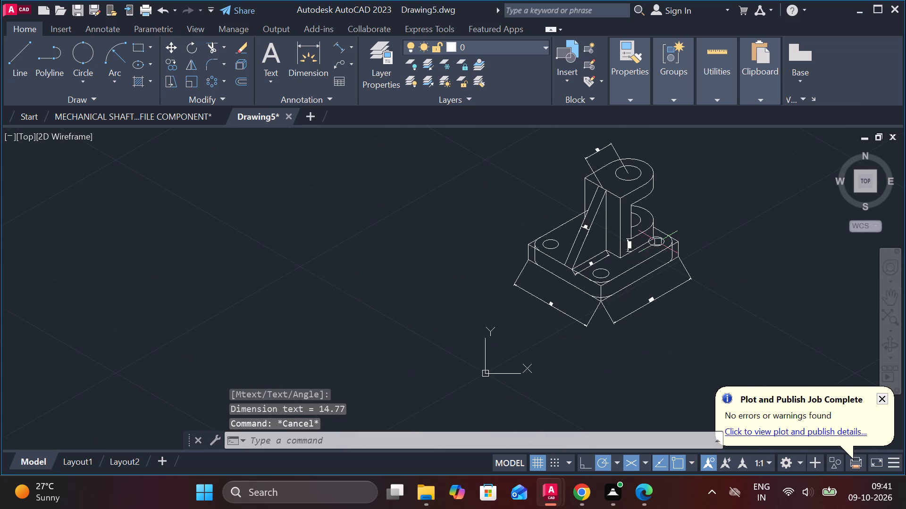
pyautogui.click(94, 25)
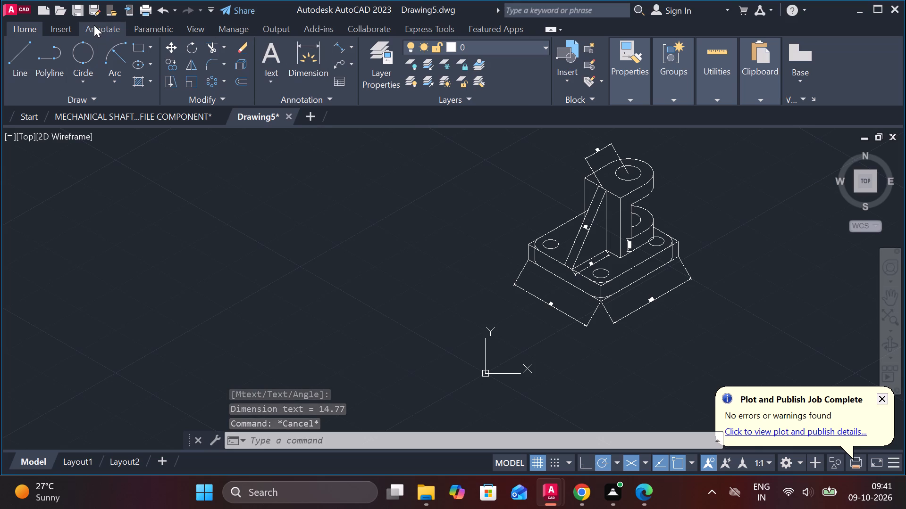
pyautogui.click(349, 99)
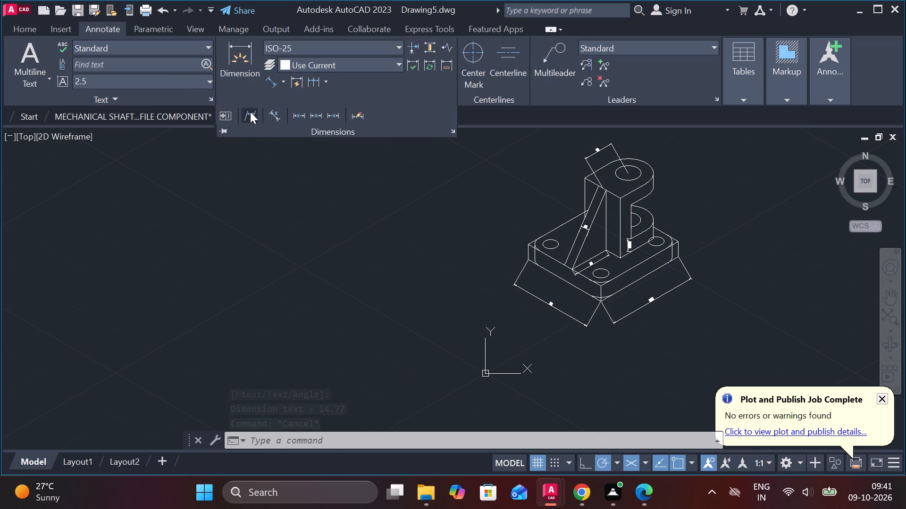
pyautogui.click(250, 112)
pyautogui.scroll(2, 588, 293)
pyautogui.click(525, 346)
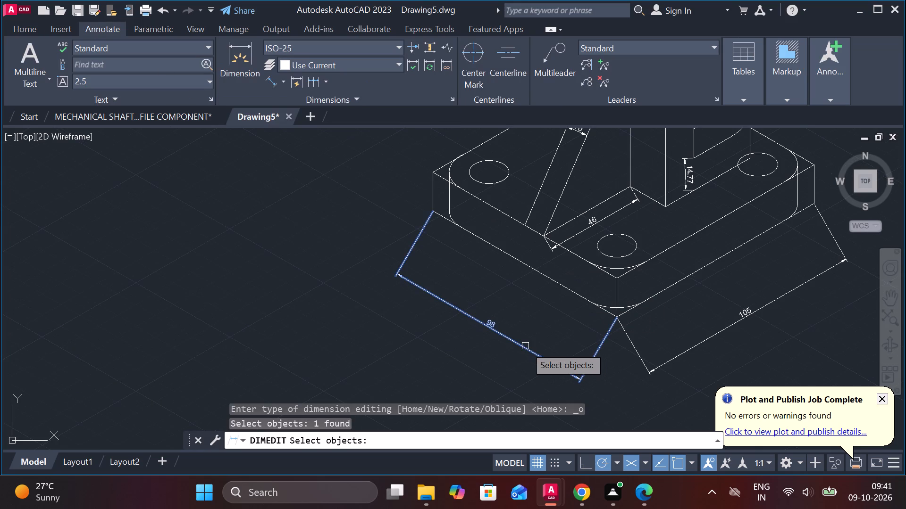
pyautogui.press('Return')
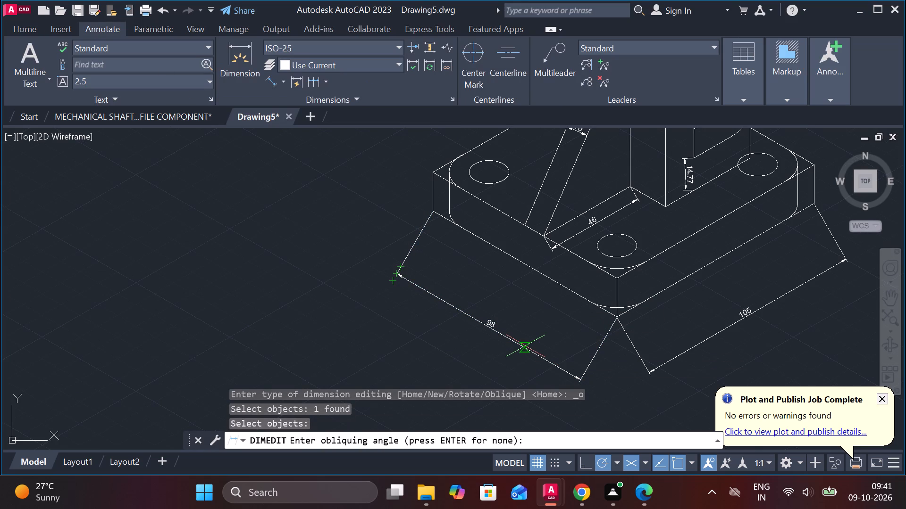
pyautogui.write('90')
pyautogui.press('Return')
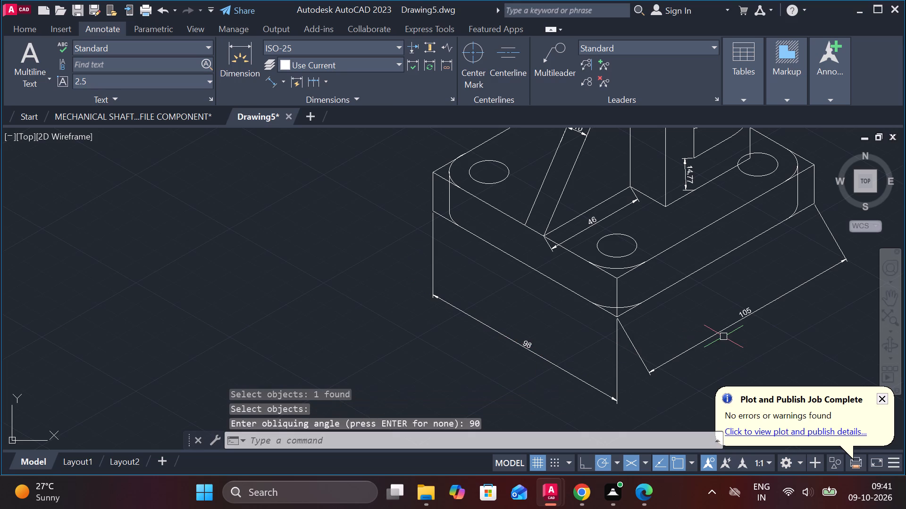
pyautogui.moveTo(593, 353); pyautogui.dragTo(586, 285, button='middle')
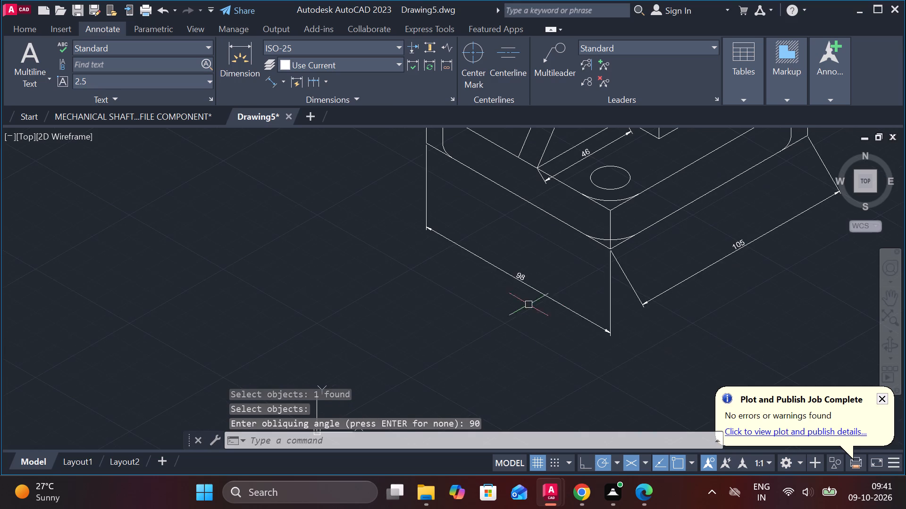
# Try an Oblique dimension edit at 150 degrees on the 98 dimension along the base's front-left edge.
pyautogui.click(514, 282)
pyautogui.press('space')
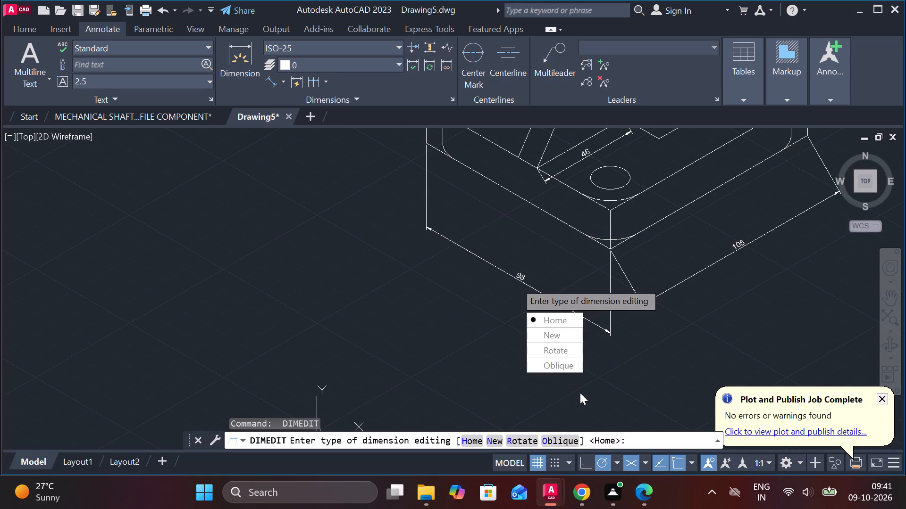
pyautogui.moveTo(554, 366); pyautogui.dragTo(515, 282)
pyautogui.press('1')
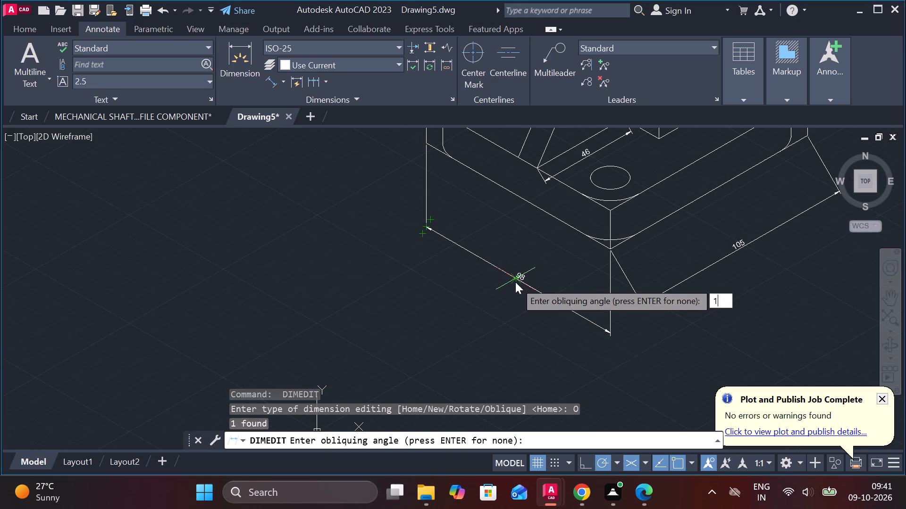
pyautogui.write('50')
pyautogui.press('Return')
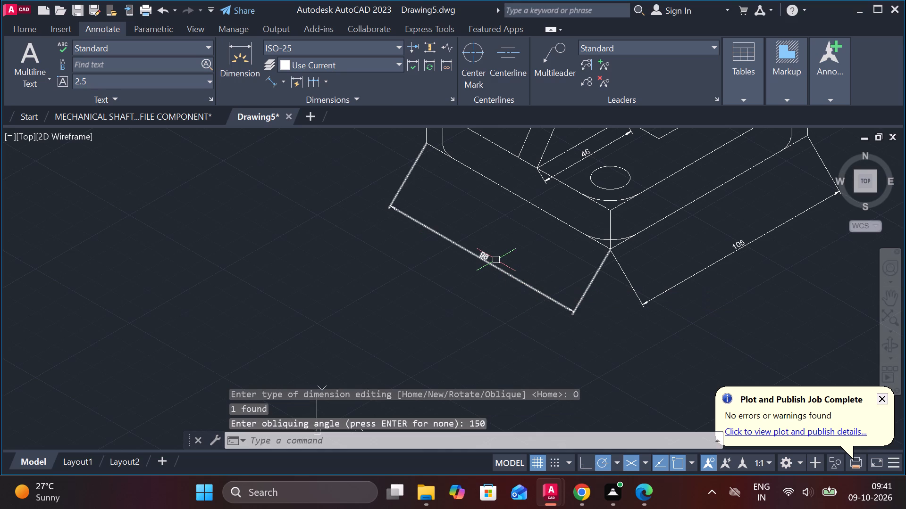
# Oblique the 98 dimension on the base's front-left edge at 30 degrees.
pyautogui.click(471, 260)
pyautogui.click(475, 259)
pyautogui.click(476, 258)
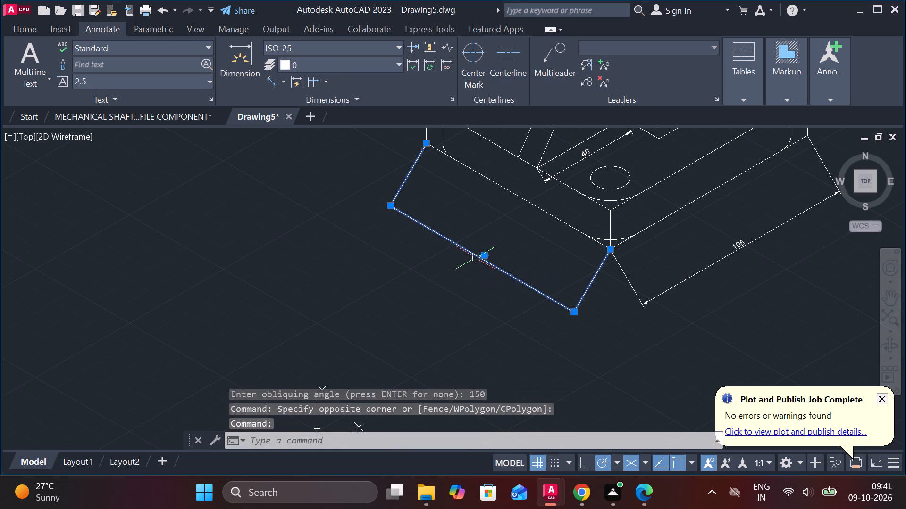
pyautogui.press('space')
pyautogui.moveTo(515, 340); pyautogui.dragTo(476, 258)
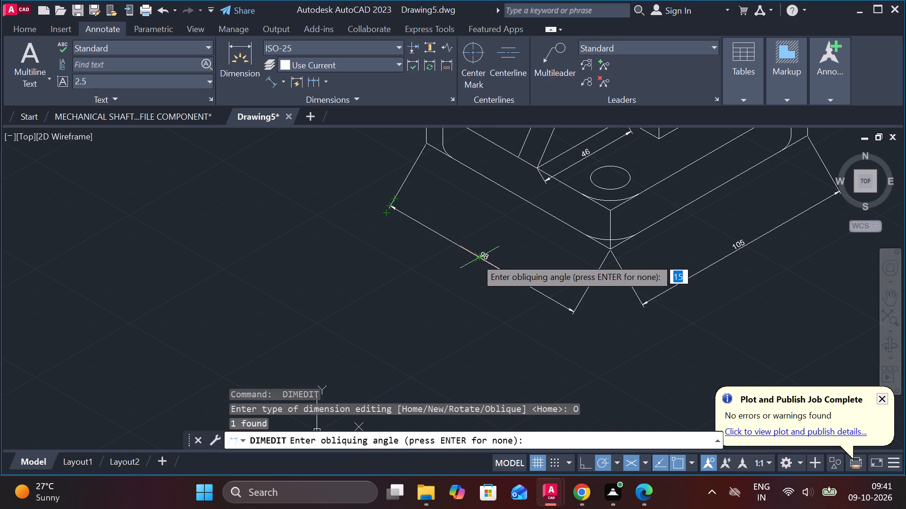
pyautogui.write('30')
pyautogui.press('Return')
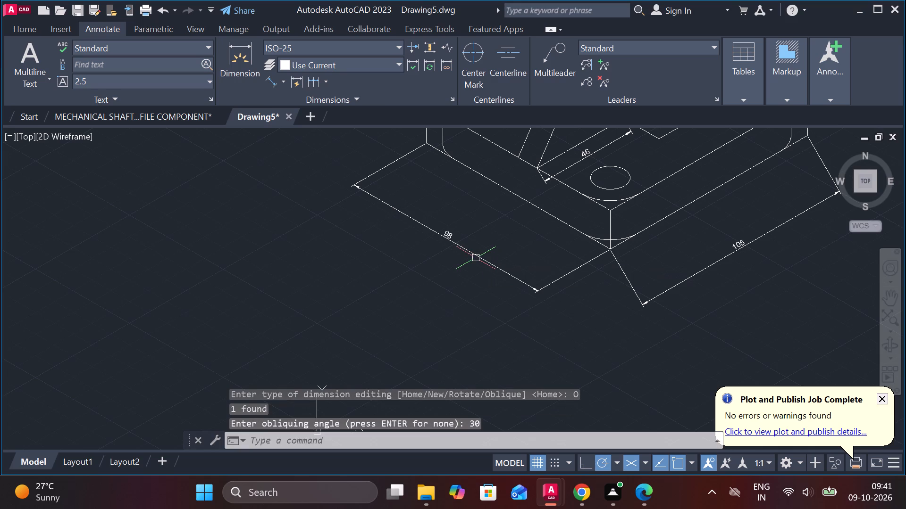
# Oblique the 105 dimension on the base's front-right edge at 150 degrees.
pyautogui.click(708, 266)
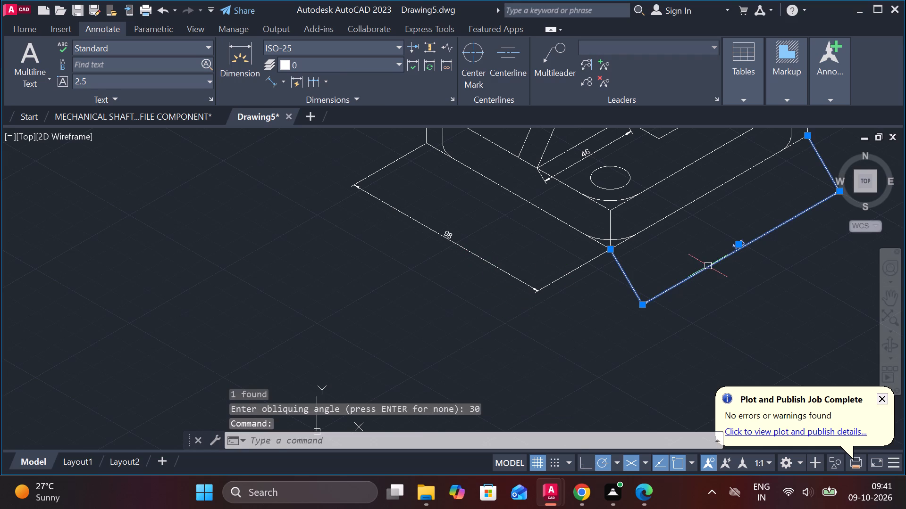
pyautogui.press('space')
pyautogui.moveTo(741, 353); pyautogui.dragTo(708, 266)
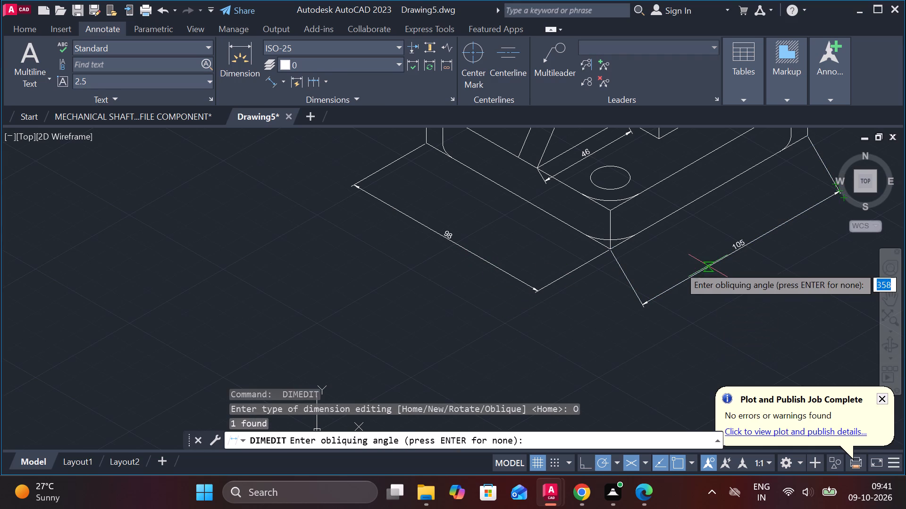
pyautogui.write('150')
pyautogui.press('Return')
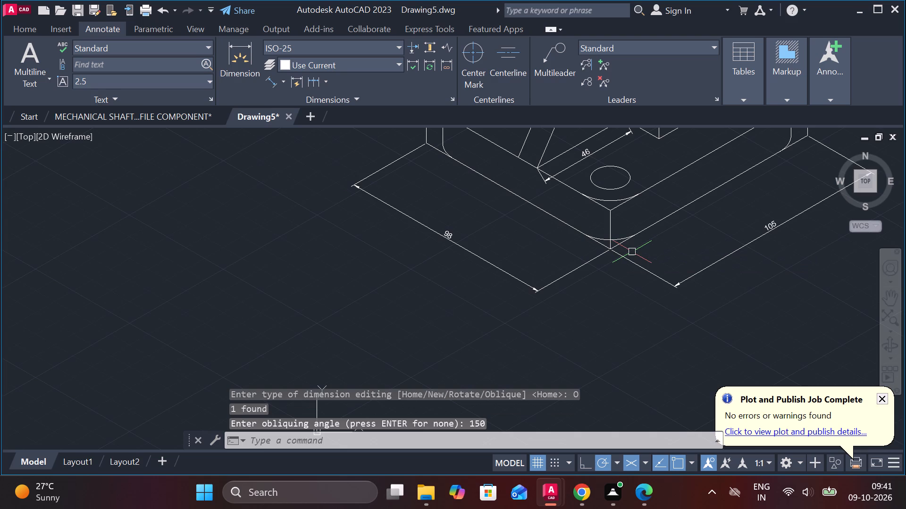
# Oblique the vertical dimension between the lower lug and the upright's bottom edge at 30 degrees.
pyautogui.scroll(-2, 632, 252)
pyautogui.scroll(1, 744, 194)
pyautogui.moveTo(744, 194); pyautogui.dragTo(747, 234, button='middle')
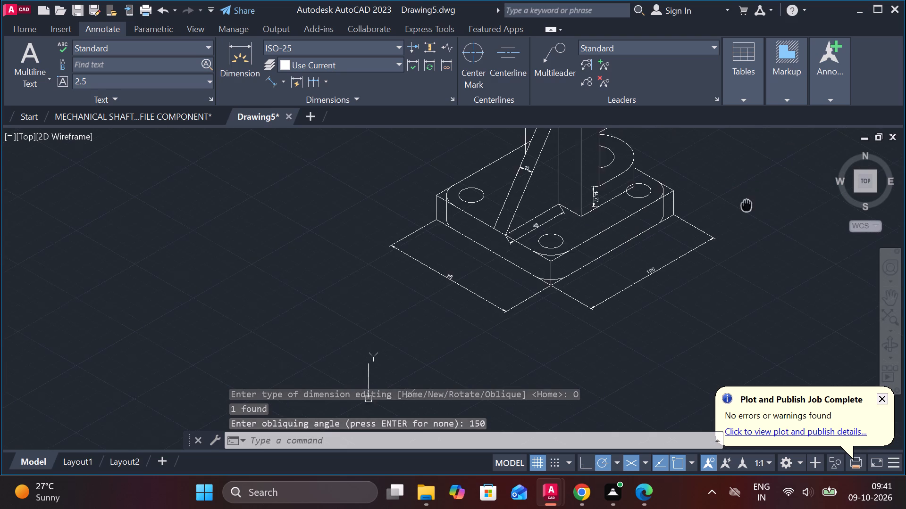
pyautogui.moveTo(747, 234); pyautogui.dragTo(746, 251, button='middle')
pyautogui.scroll(2, 640, 244)
pyautogui.click(521, 267)
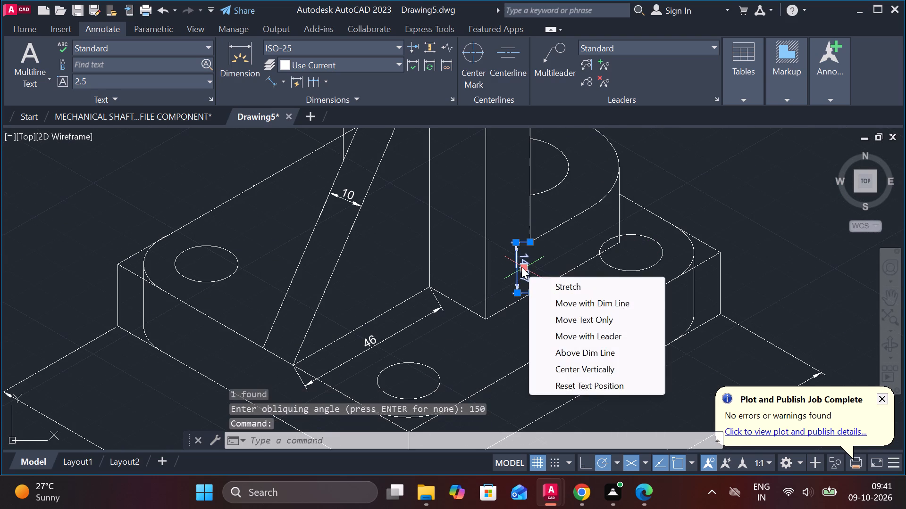
pyautogui.press('space')
pyautogui.moveTo(587, 333); pyautogui.dragTo(557, 245)
pyautogui.write('30')
pyautogui.press('Return')
# Oblique the 46 dimension along the rib's foot on the base at 150 degrees.
pyautogui.scroll(1, 535, 263)
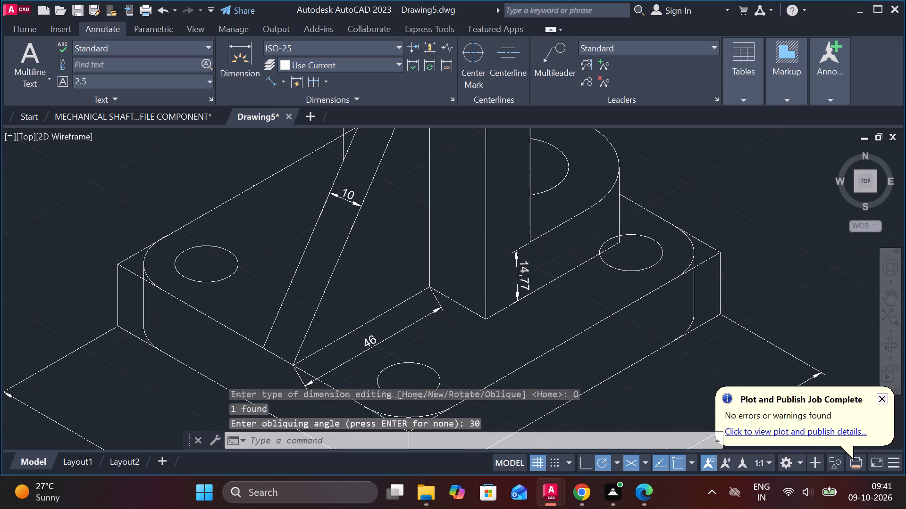
pyautogui.scroll(1, 535, 263)
pyautogui.scroll(-2, 535, 263)
pyautogui.click(392, 338)
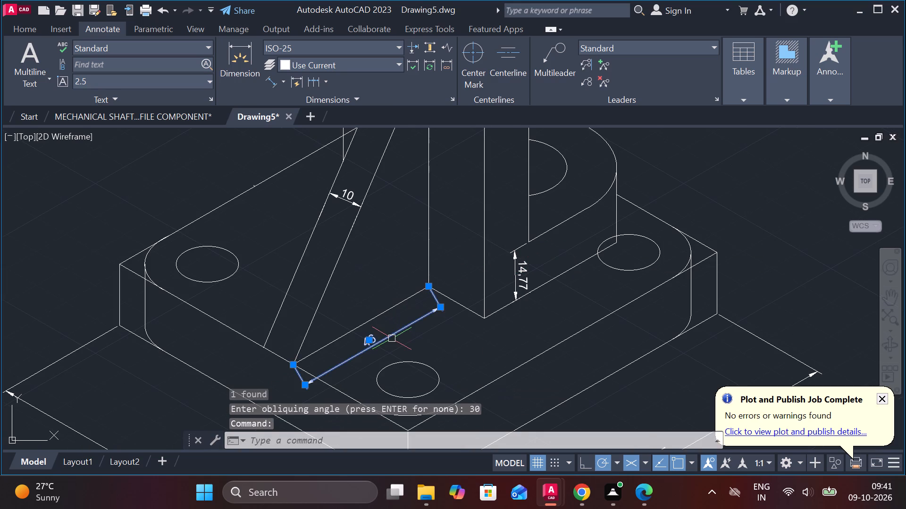
pyautogui.press('space')
pyautogui.moveTo(427, 421); pyautogui.dragTo(392, 338)
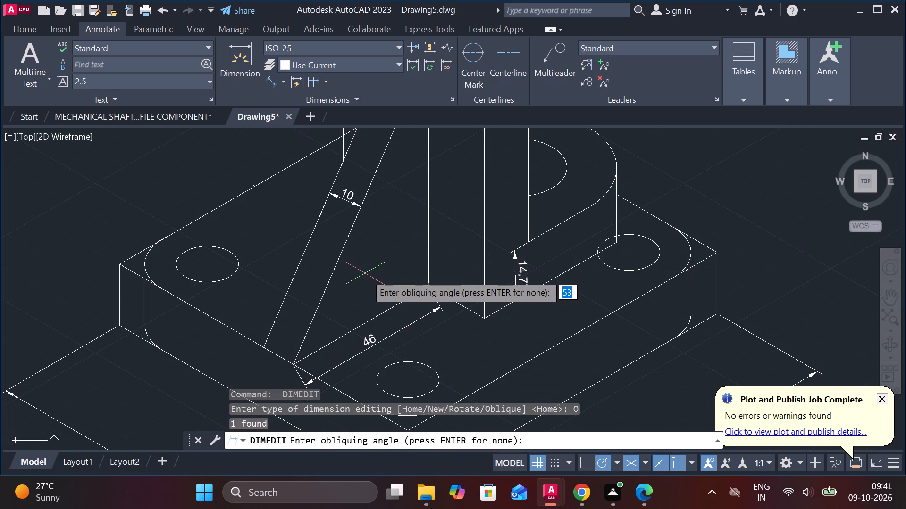
pyautogui.write('150')
pyautogui.press('Return')
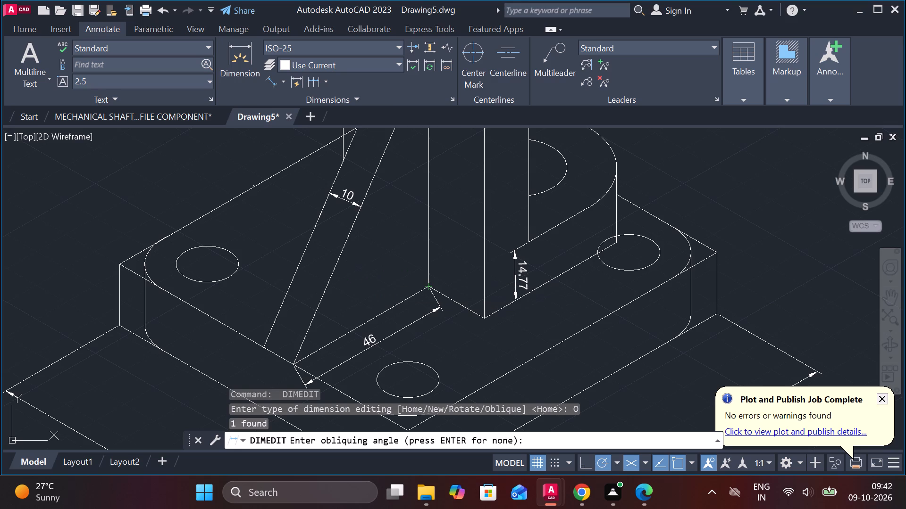
# Oblique the 35 dimension above the upper lug at 150 degrees.
pyautogui.scroll(-2, 386, 195)
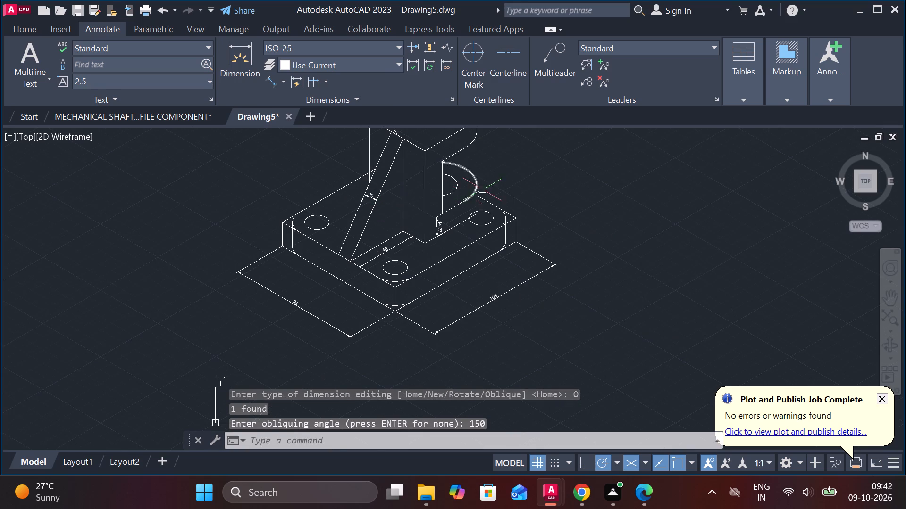
pyautogui.scroll(2, 484, 189)
pyautogui.moveTo(512, 184); pyautogui.dragTo(550, 330, button='middle')
pyautogui.scroll(-1, 495, 254)
pyautogui.moveTo(440, 209); pyautogui.dragTo(503, 312, button='middle')
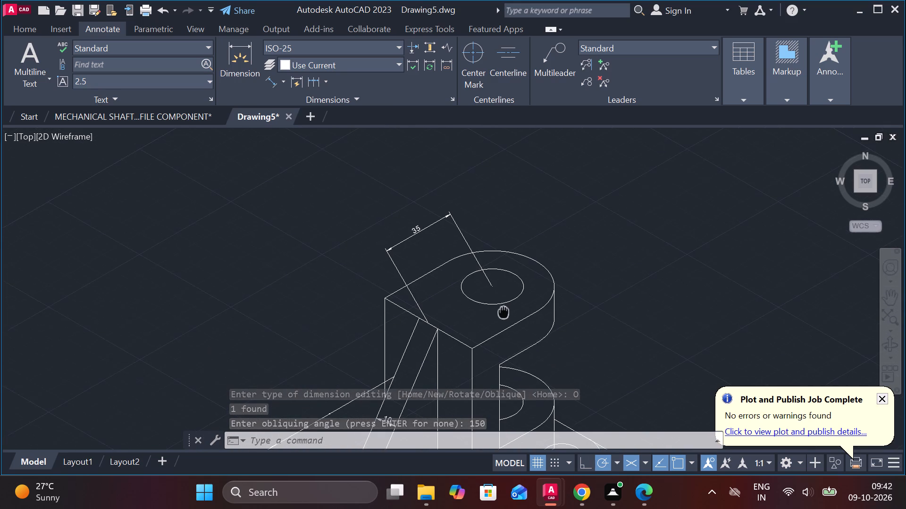
pyautogui.click(421, 230)
pyautogui.press('space')
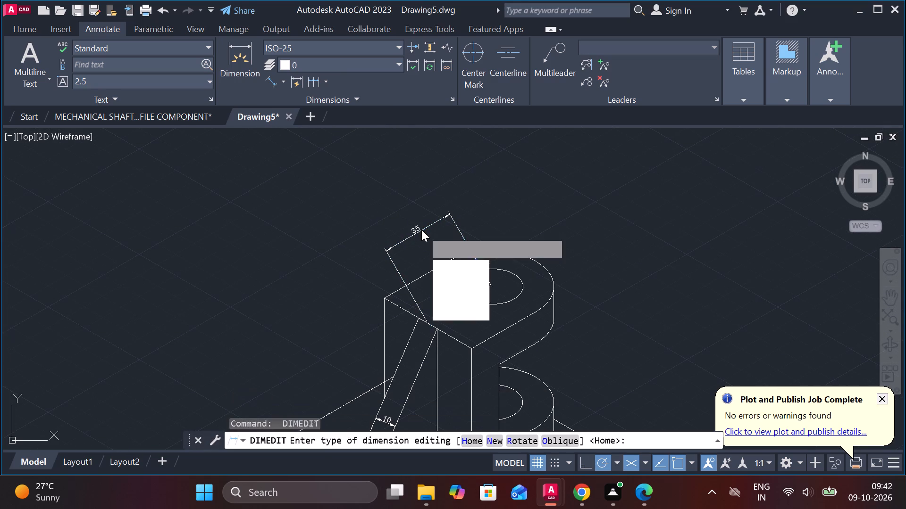
pyautogui.moveTo(466, 315); pyautogui.dragTo(421, 230)
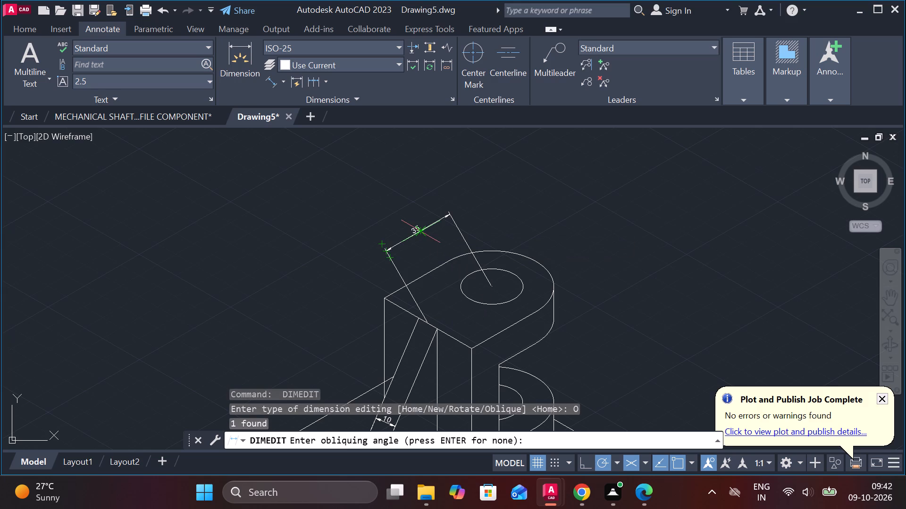
pyautogui.write('16')
pyautogui.press('BackSpace')
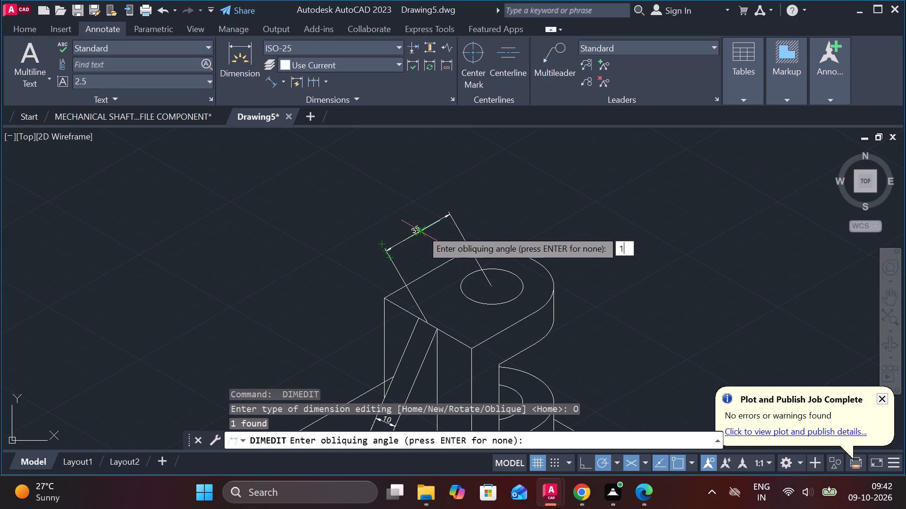
pyautogui.write('50')
pyautogui.press('Return')
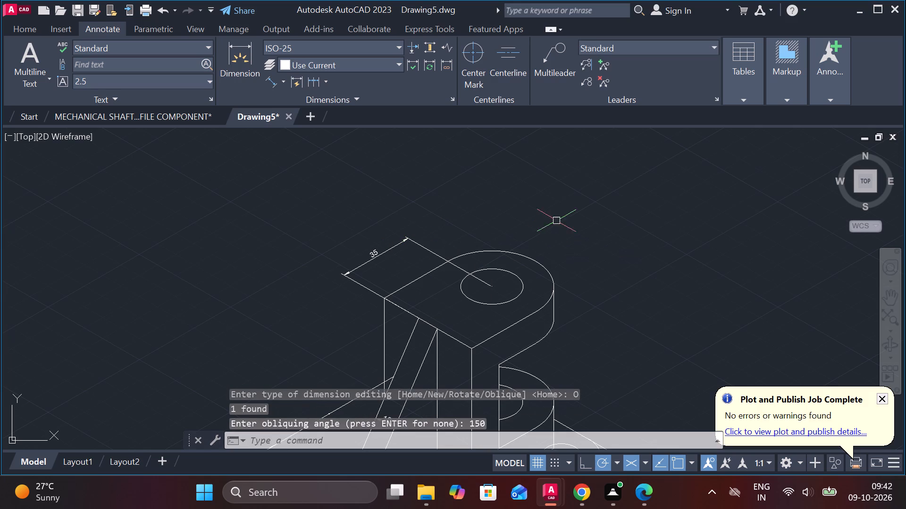
pyautogui.scroll(-1, 612, 329)
pyautogui.moveTo(617, 318); pyautogui.dragTo(596, 224, button='middle')
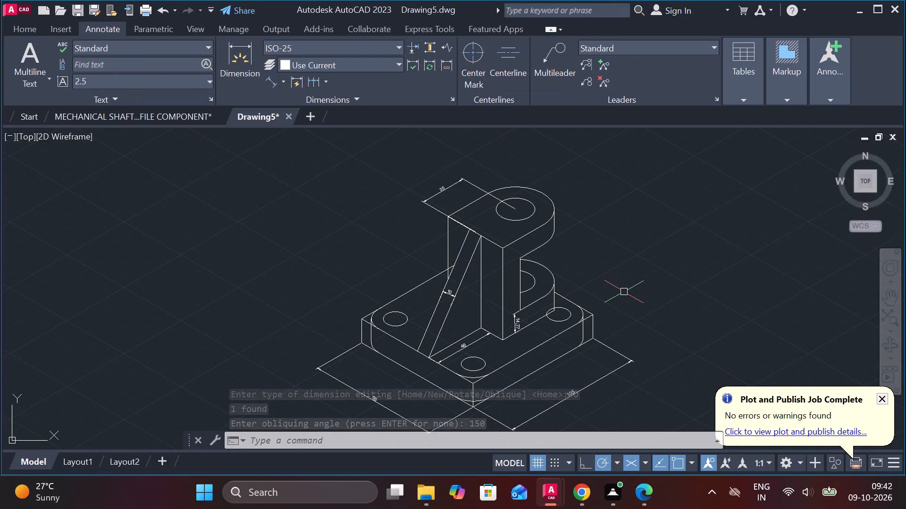
pyautogui.press('Escape')
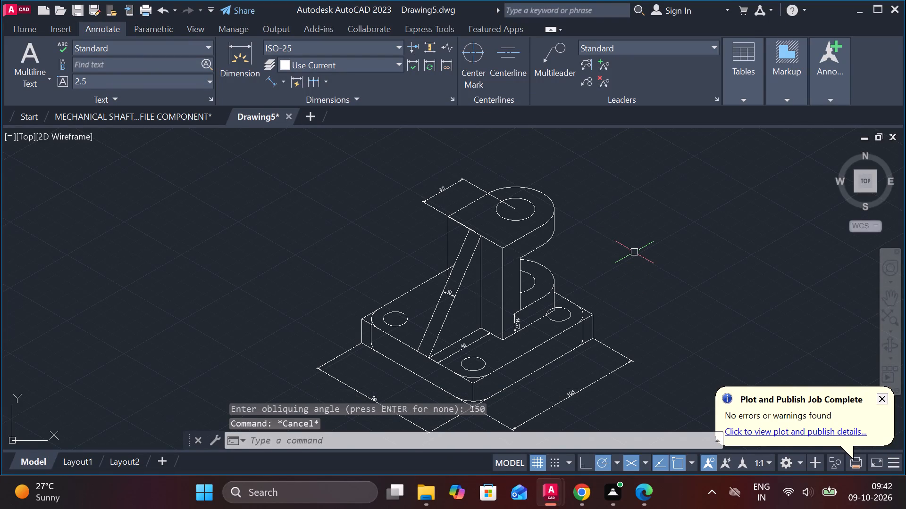
# Modify the ISO-25 dimension style to arrow size 3 and text height 4, and set it as the current style.
pyautogui.press('d')
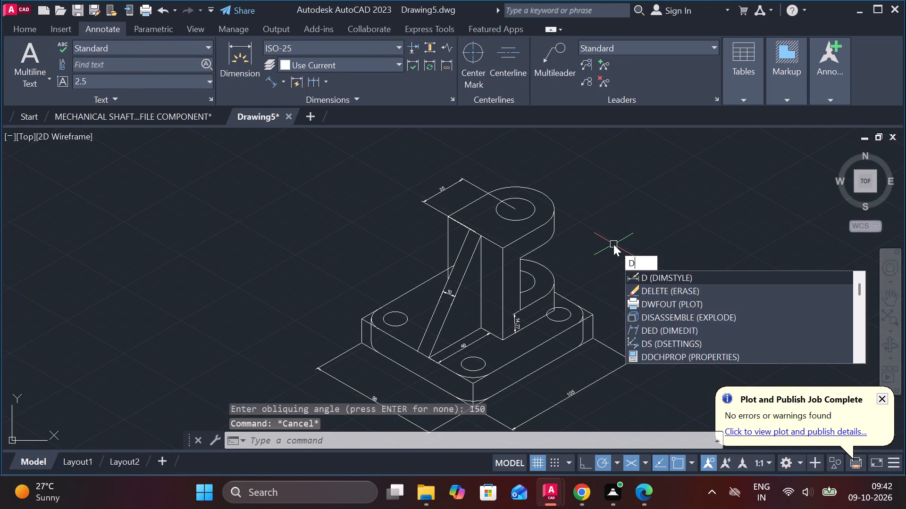
pyautogui.press('Return')
pyautogui.click(588, 207)
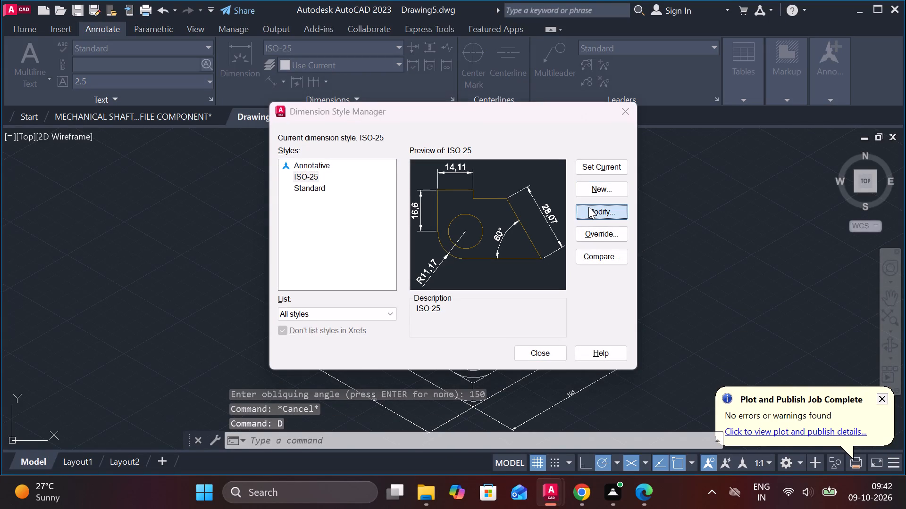
pyautogui.click(320, 78)
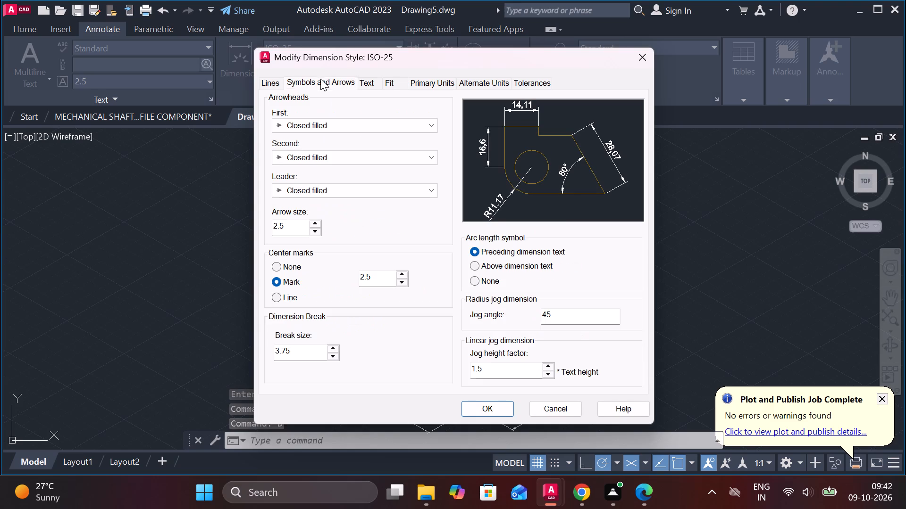
pyautogui.moveTo(290, 223); pyautogui.dragTo(222, 222)
pyautogui.press('3')
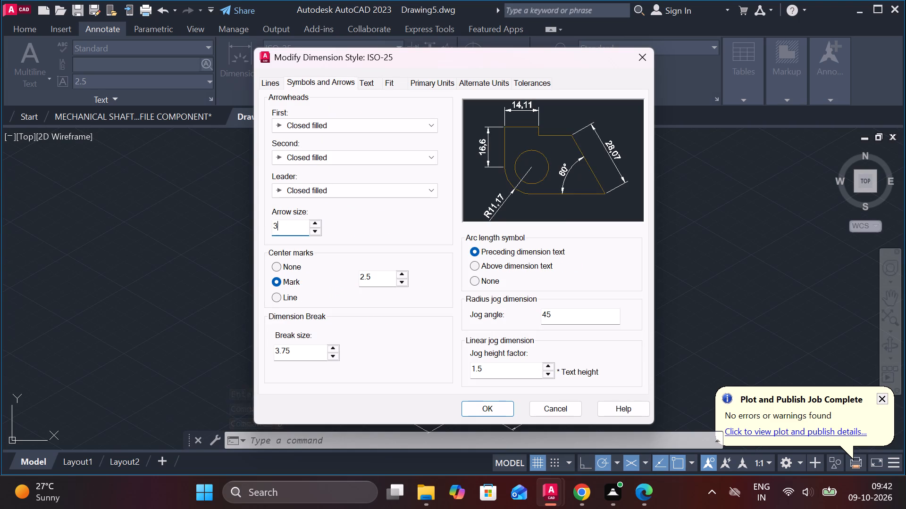
pyautogui.click(369, 78)
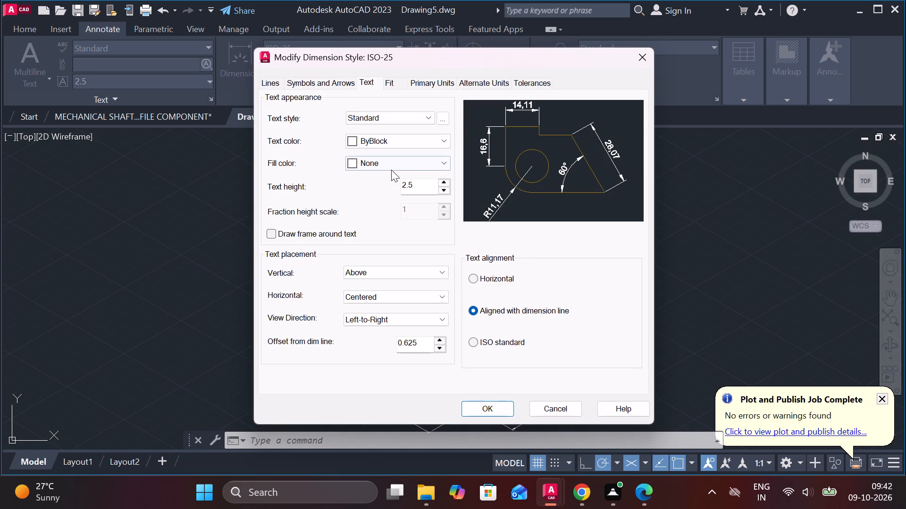
pyautogui.moveTo(413, 185); pyautogui.dragTo(376, 186)
pyautogui.press('4')
pyautogui.press('Return')
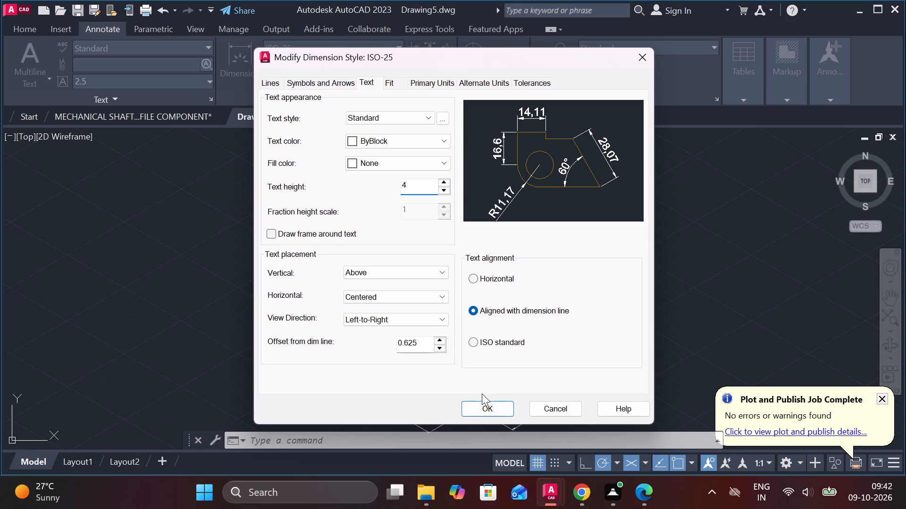
pyautogui.click(491, 410)
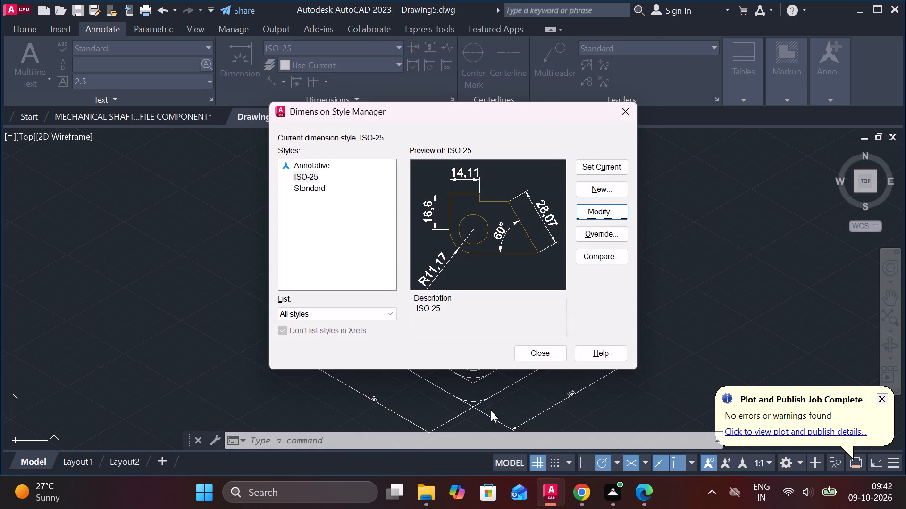
pyautogui.click(617, 168)
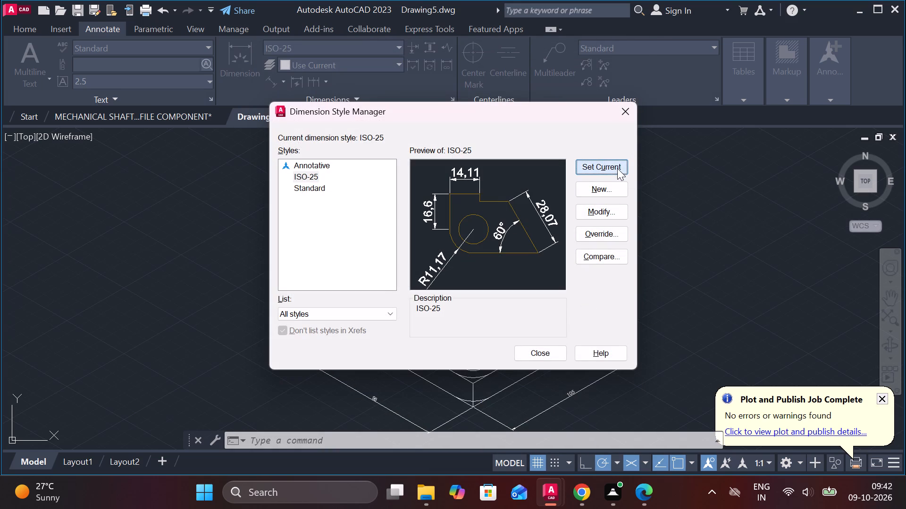
pyautogui.click(545, 352)
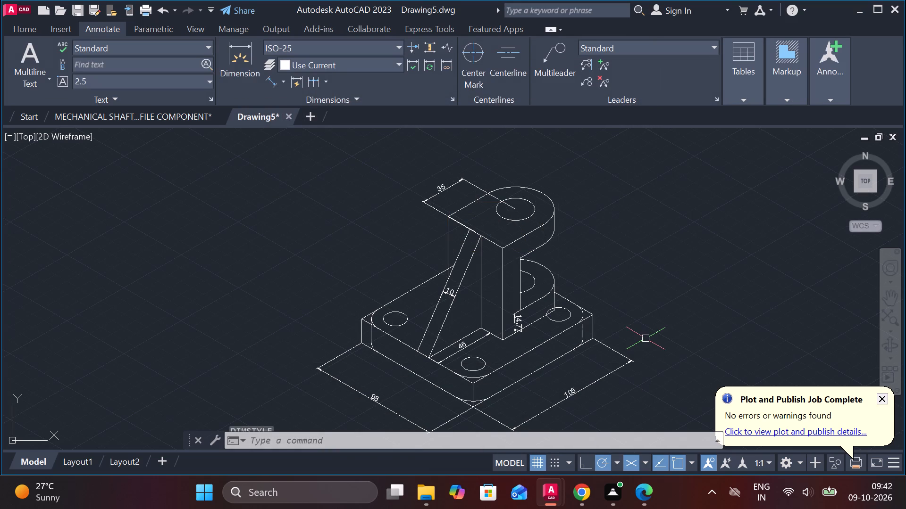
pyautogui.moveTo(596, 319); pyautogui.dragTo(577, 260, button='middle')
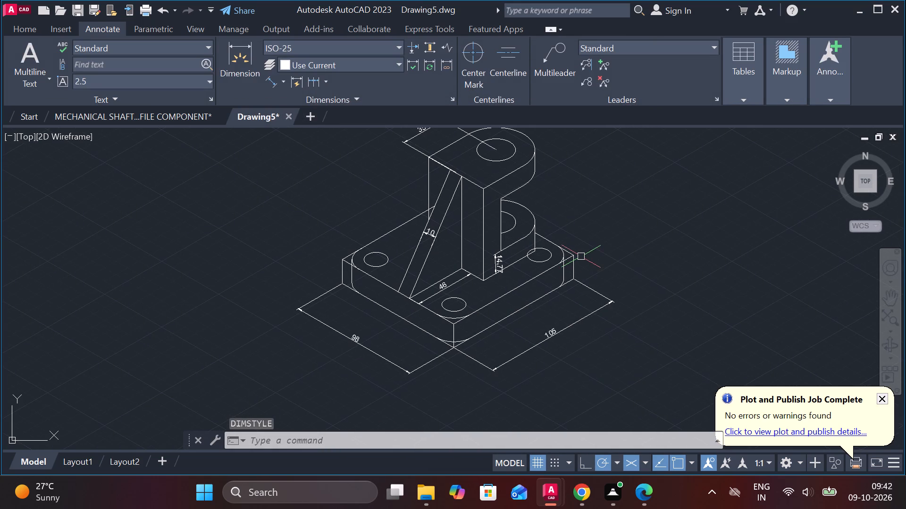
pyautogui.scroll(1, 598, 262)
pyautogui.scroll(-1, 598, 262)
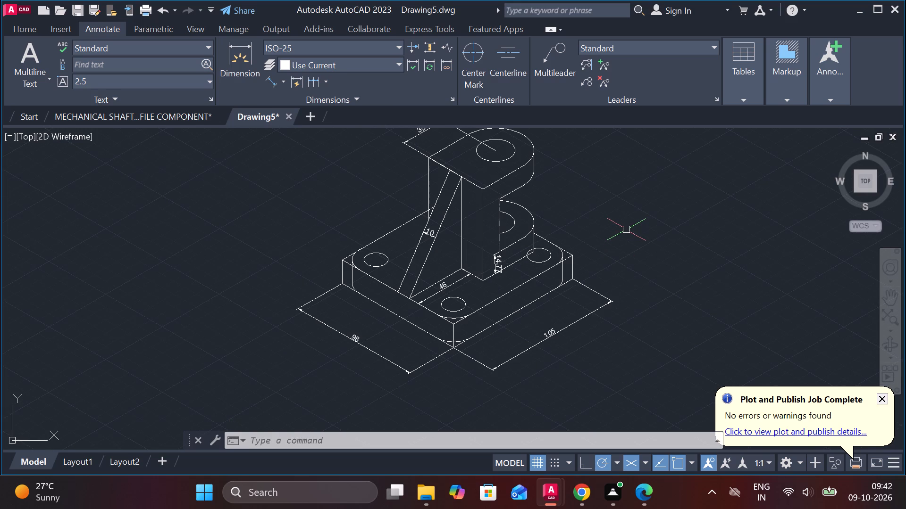
# Add a multileader reading "R 24" pointing to the rounded outer edge of the upper lug.
pyautogui.moveTo(626, 230); pyautogui.dragTo(619, 239, button='middle')
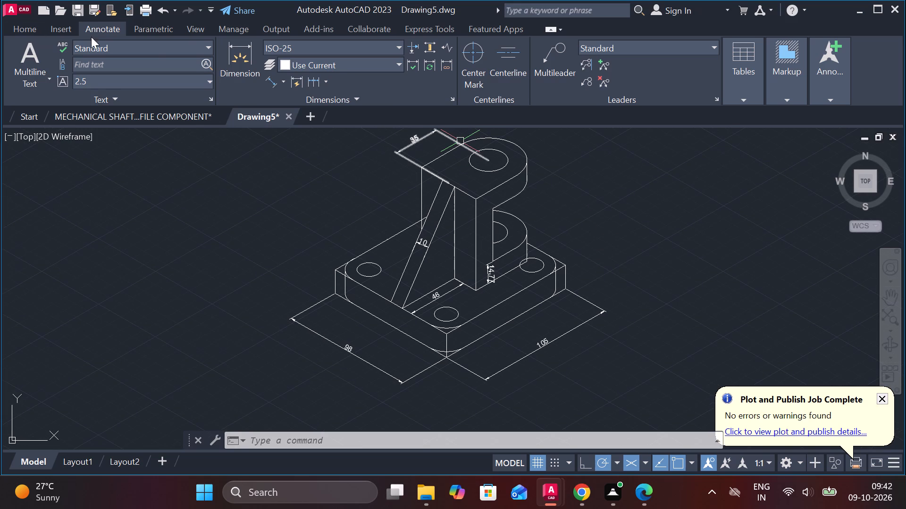
pyautogui.click(21, 22)
pyautogui.click(340, 62)
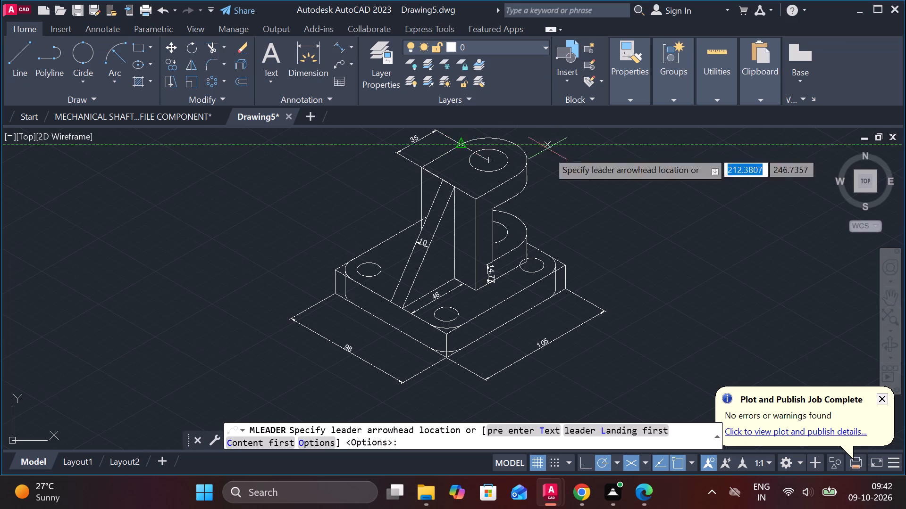
pyautogui.scroll(1, 548, 155)
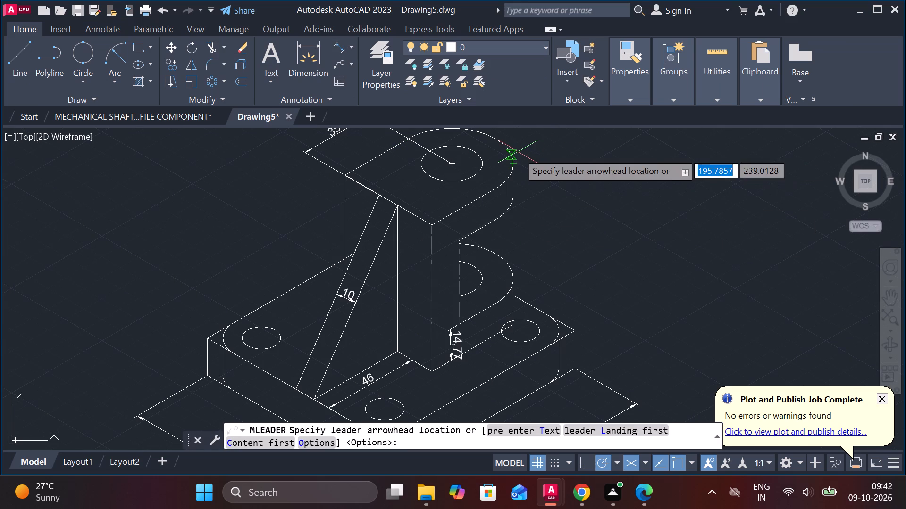
pyautogui.click(518, 152)
pyautogui.moveTo(542, 151); pyautogui.dragTo(516, 237, button='middle')
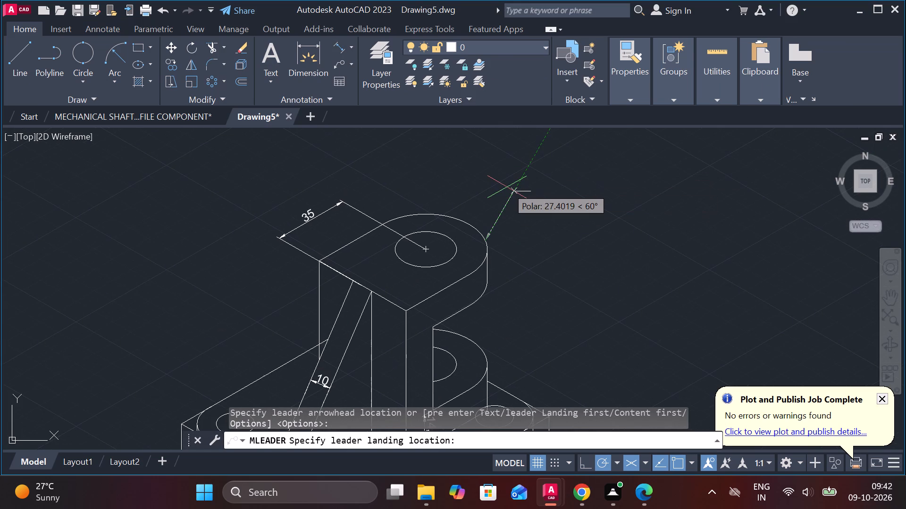
pyautogui.click(507, 187)
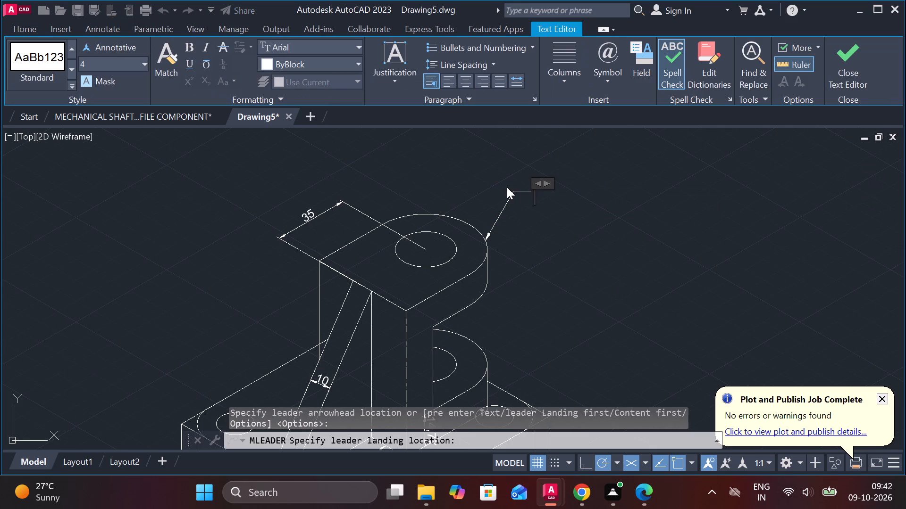
pyautogui.press('r')
pyautogui.press('BackSpace')
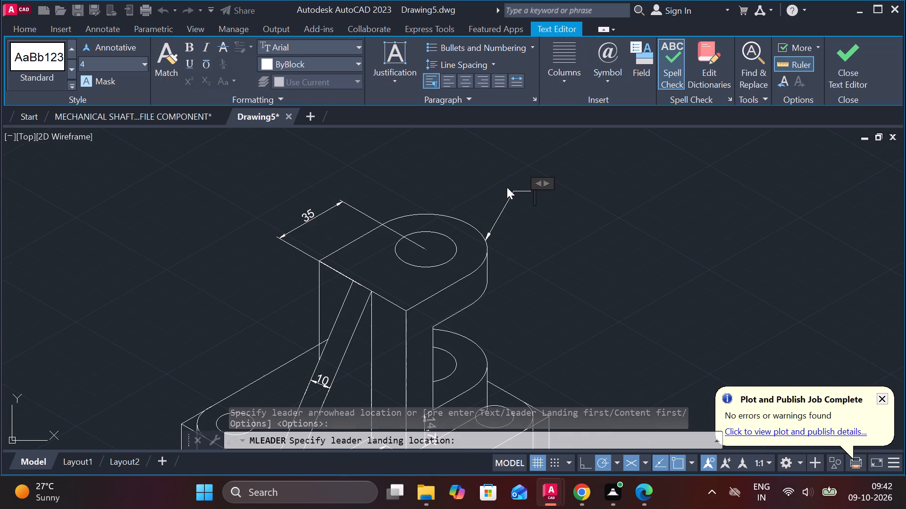
pyautogui.press('r')
pyautogui.press('space')
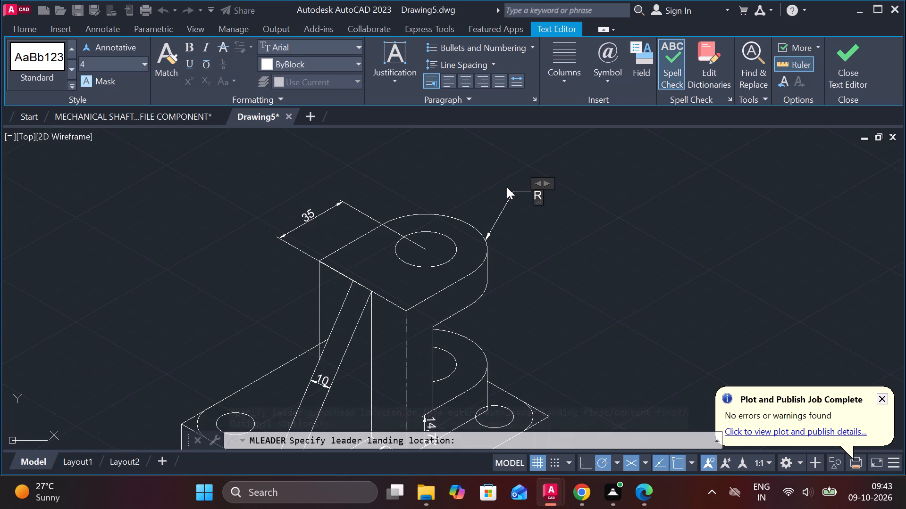
pyautogui.write('24')
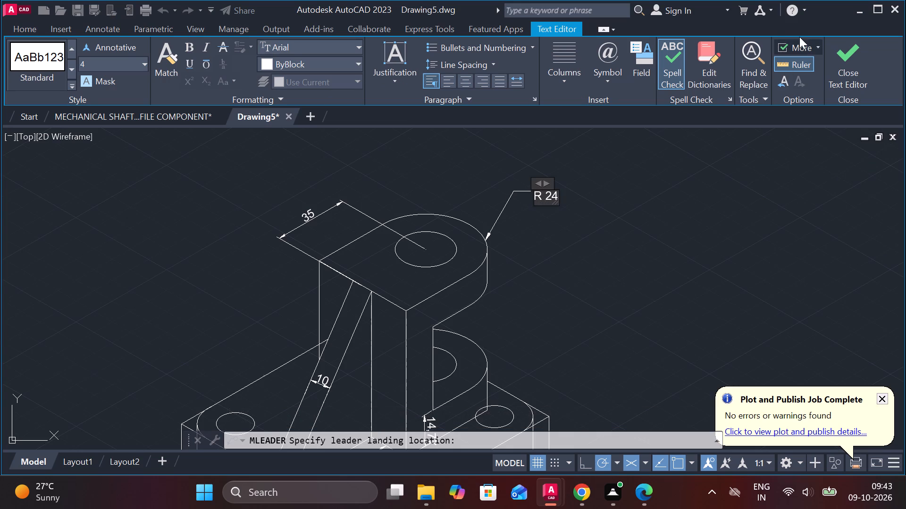
pyautogui.click(837, 65)
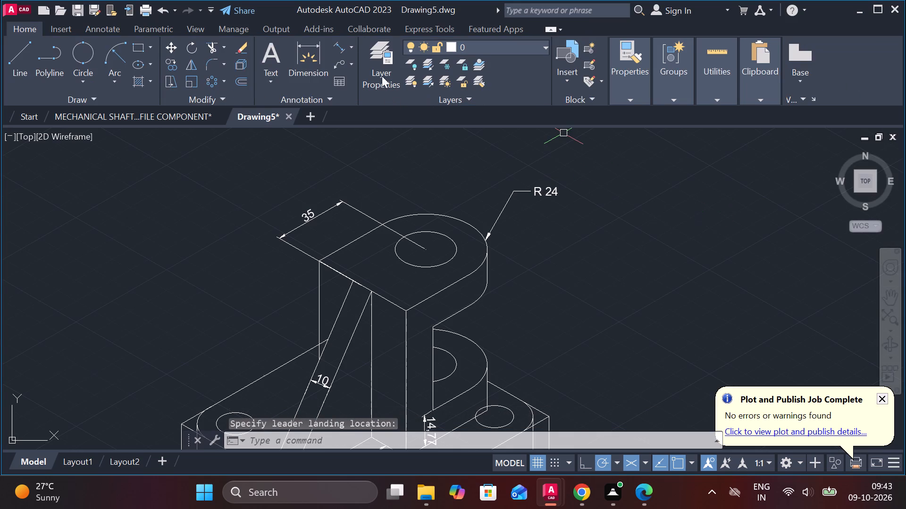
# Add a multileader reading "R 15" pointing to the base's rounded corner nearest the lower lug.
pyautogui.click(338, 65)
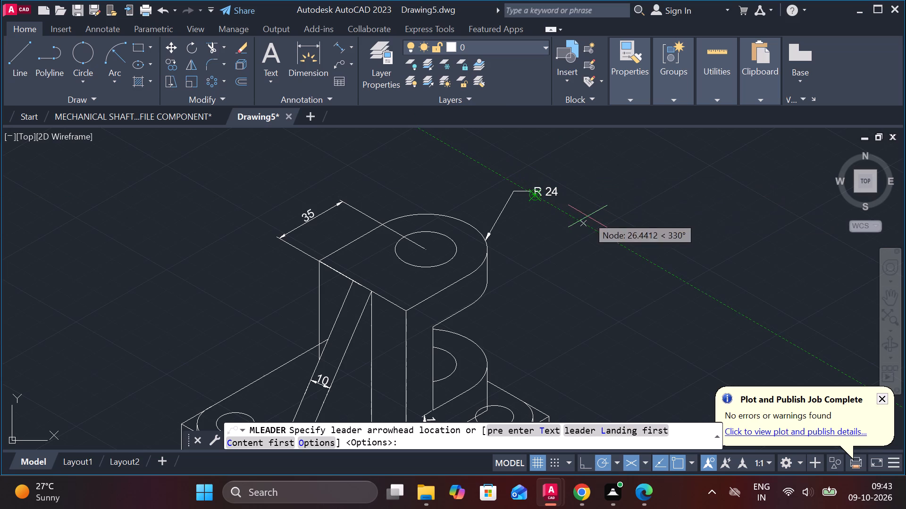
pyautogui.moveTo(618, 304); pyautogui.dragTo(588, 167, button='middle')
pyautogui.scroll(1, 537, 243)
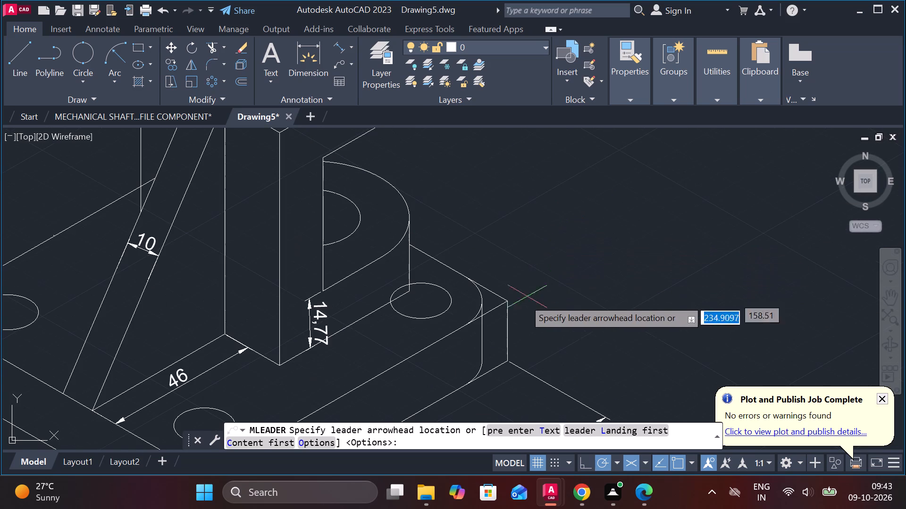
pyautogui.click(479, 304)
pyautogui.click(508, 247)
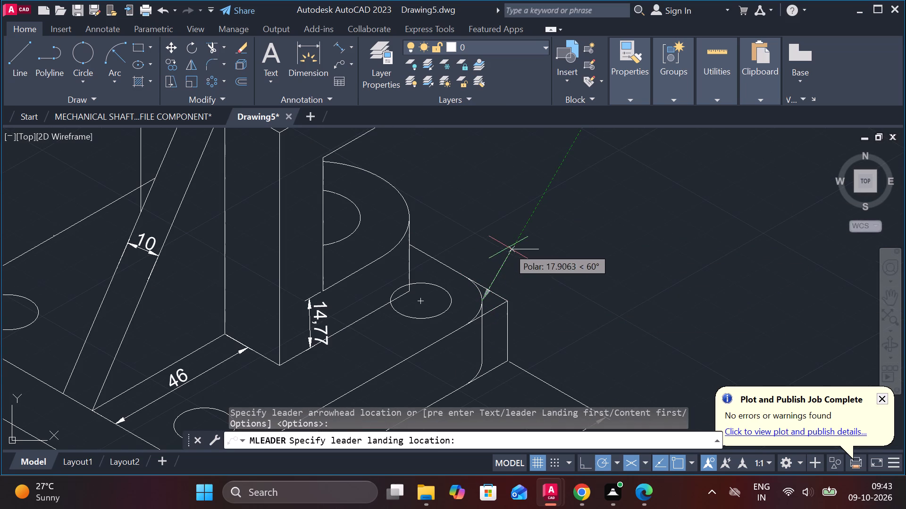
pyautogui.press('r')
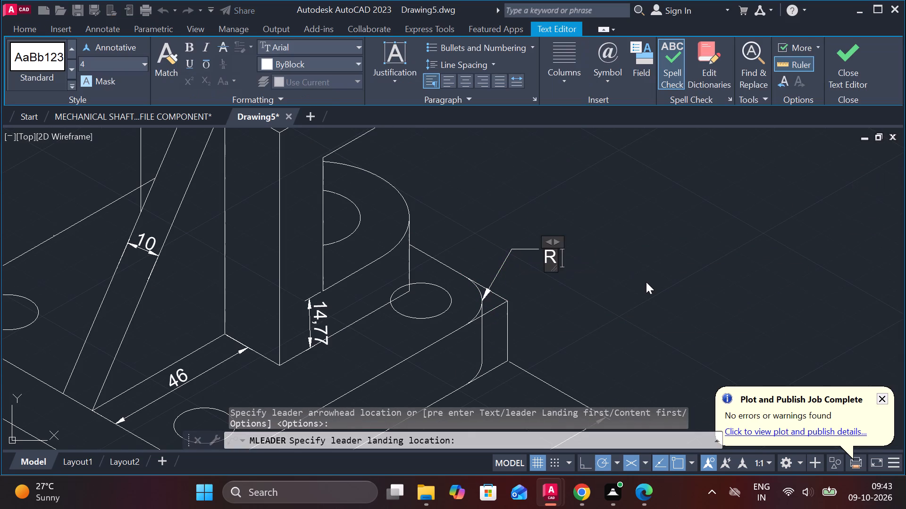
pyautogui.press('space')
pyautogui.write('15')
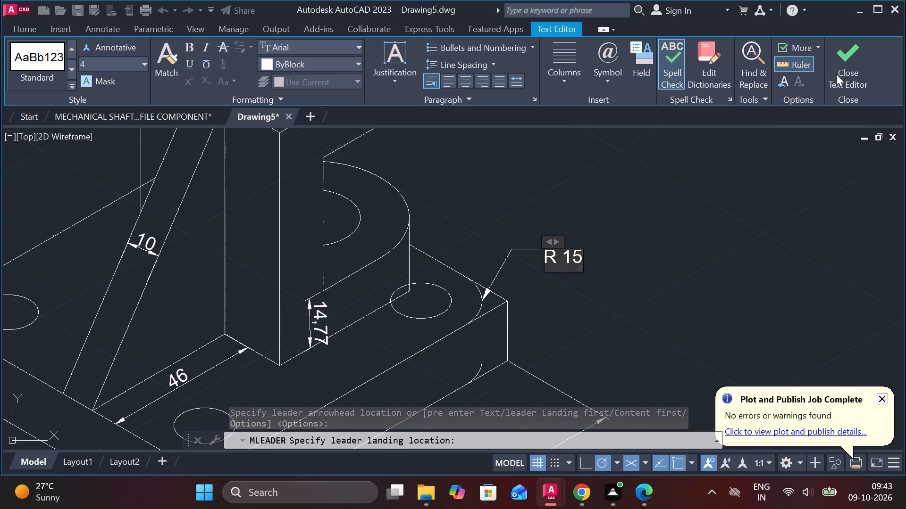
pyautogui.click(844, 70)
pyautogui.scroll(-1, 504, 225)
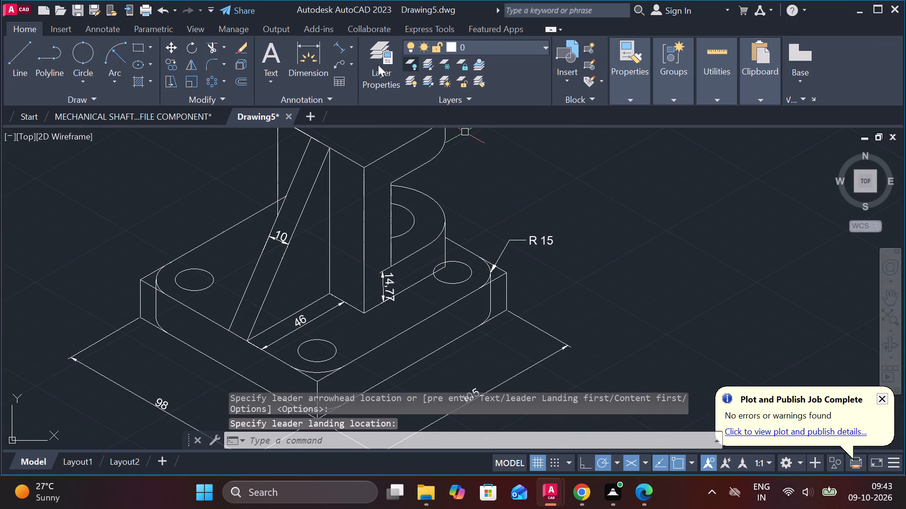
# Add a multileader reading "Ø15 4 HOLES" pointing to the base hole on the rib's side of the upright.
pyautogui.click(334, 65)
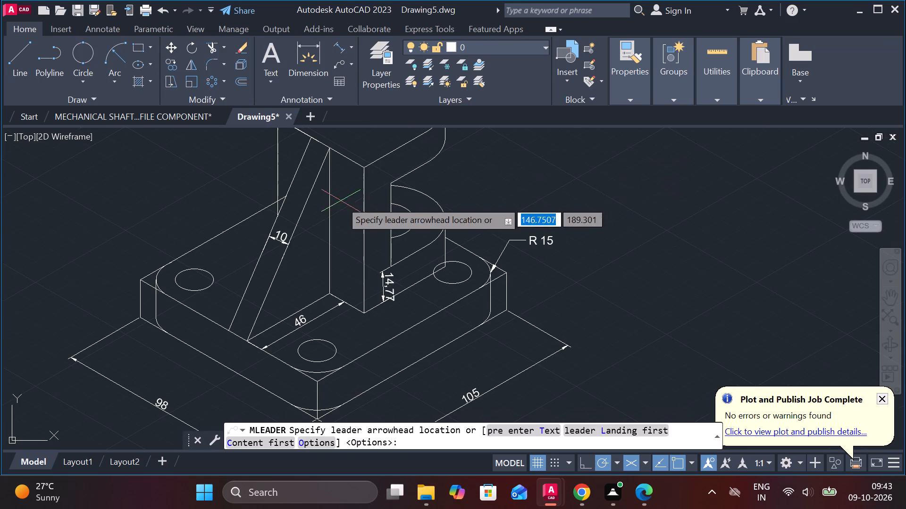
pyautogui.moveTo(354, 205); pyautogui.dragTo(528, 221, button='middle')
pyautogui.click(365, 288)
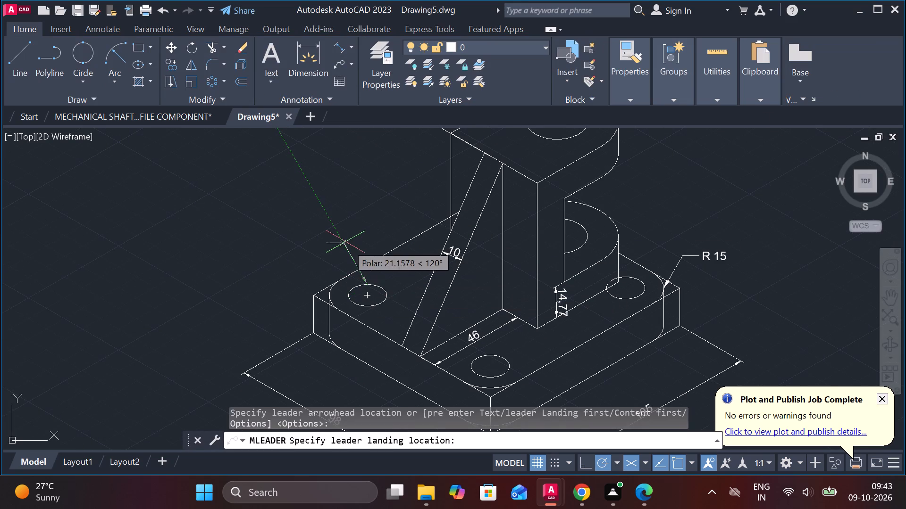
pyautogui.click(341, 230)
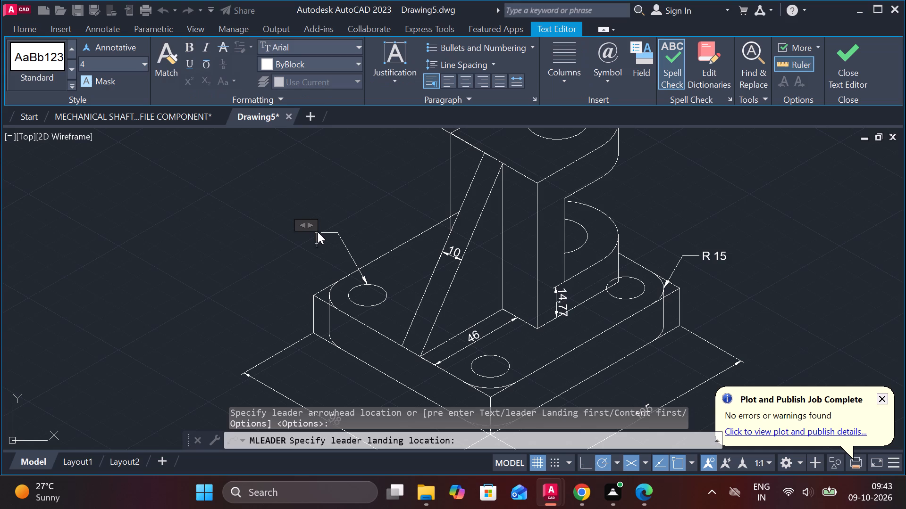
pyautogui.click(600, 48)
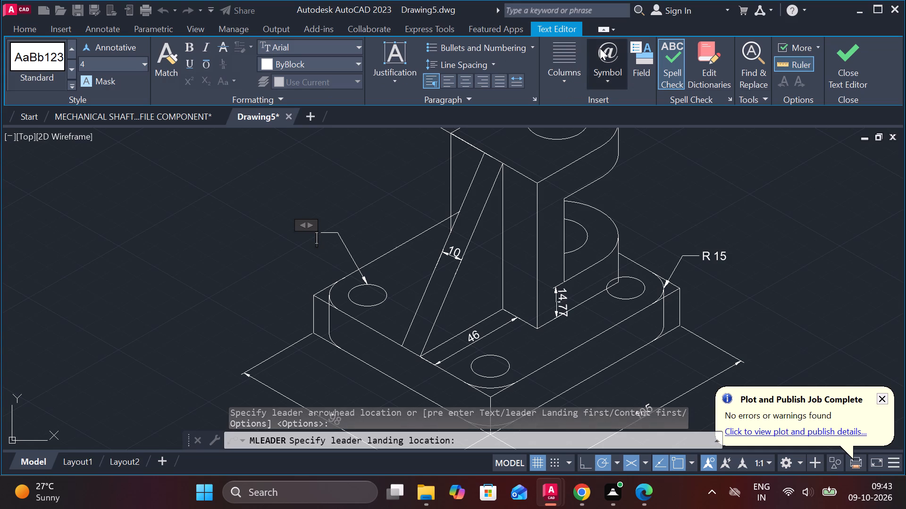
pyautogui.click(638, 133)
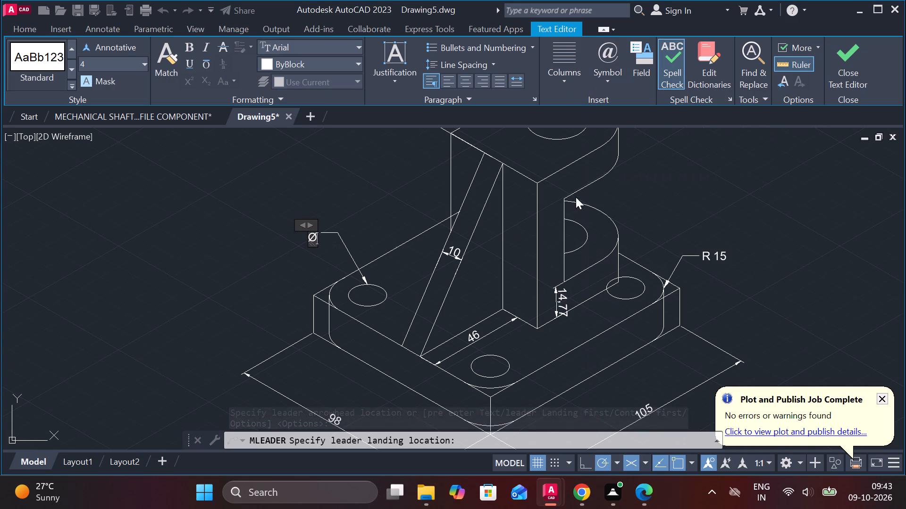
pyautogui.press('1')
pyautogui.press('5')
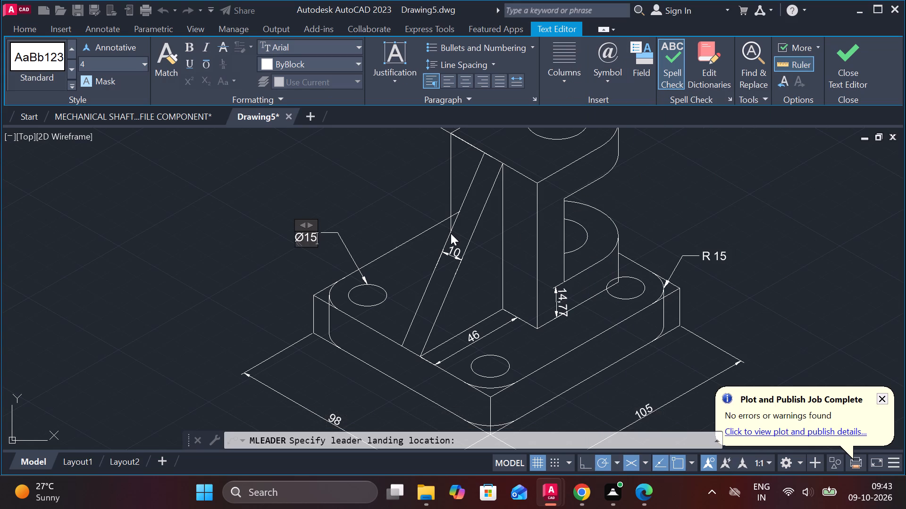
pyautogui.press('space')
pyautogui.write('4 HOLES')
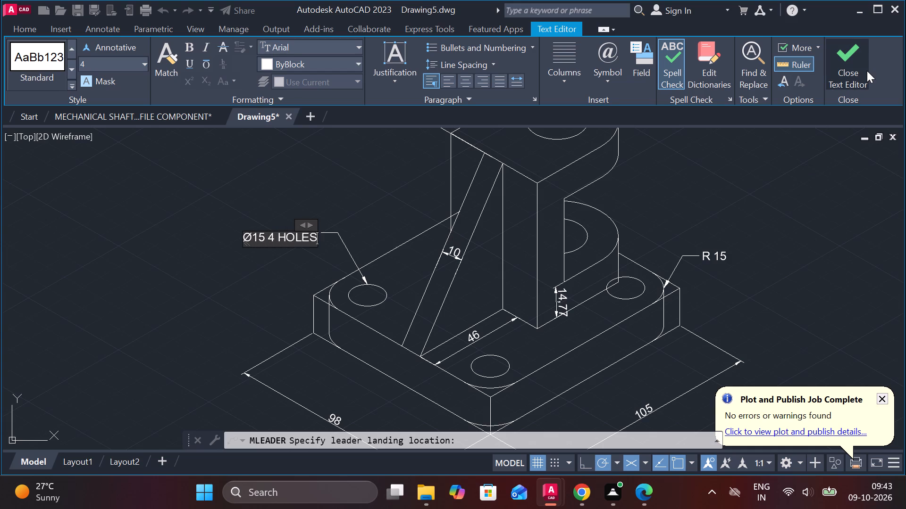
pyautogui.click(861, 69)
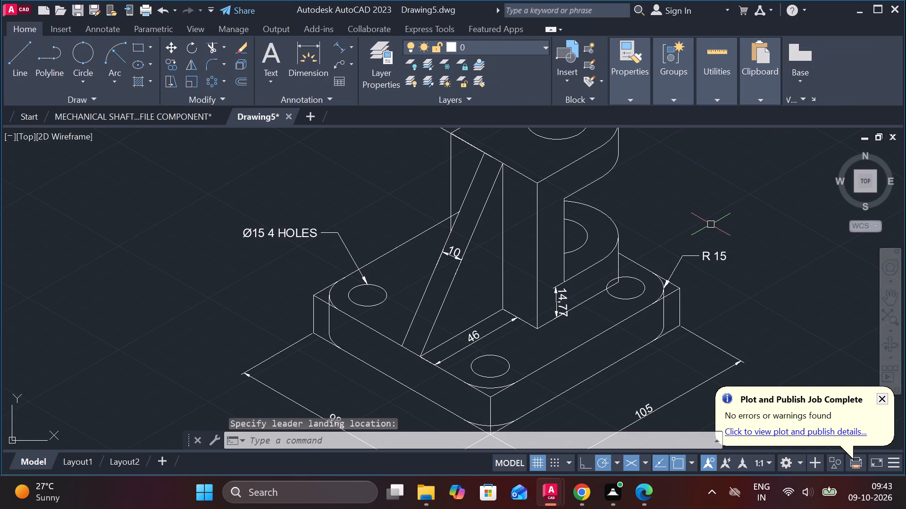
pyautogui.scroll(-1, 711, 224)
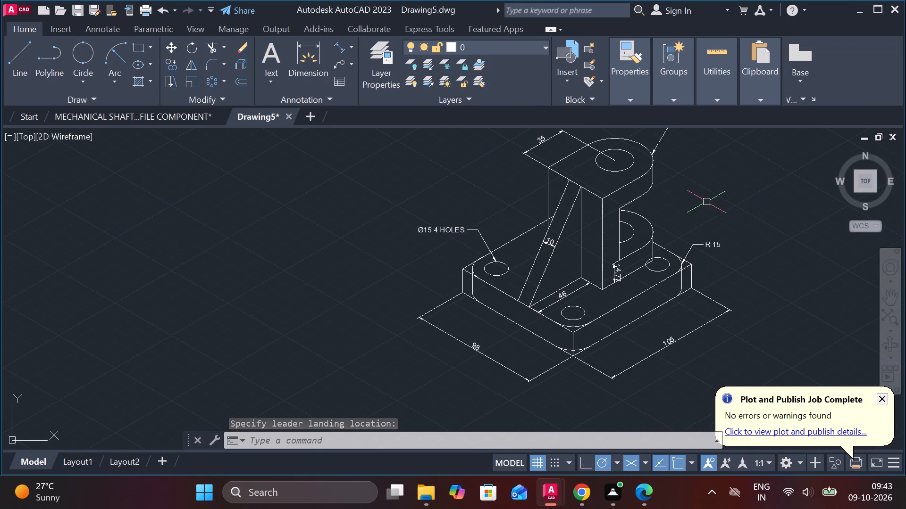
# Add a multileader reading "Ø24 2HOLES" pointing to the hole in the lower lug.
pyautogui.scroll(1, 729, 200)
pyautogui.moveTo(723, 202); pyautogui.dragTo(651, 225, button='middle')
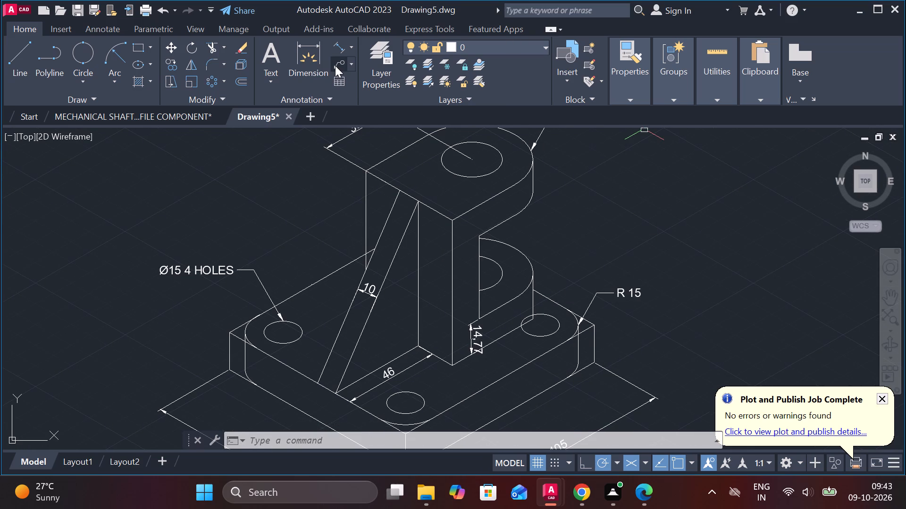
pyautogui.click(335, 66)
pyautogui.click(503, 284)
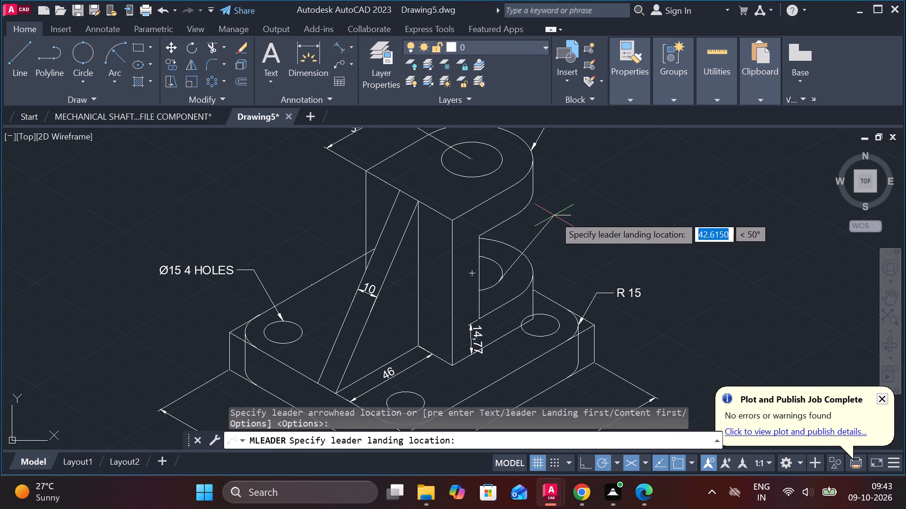
pyautogui.click(554, 214)
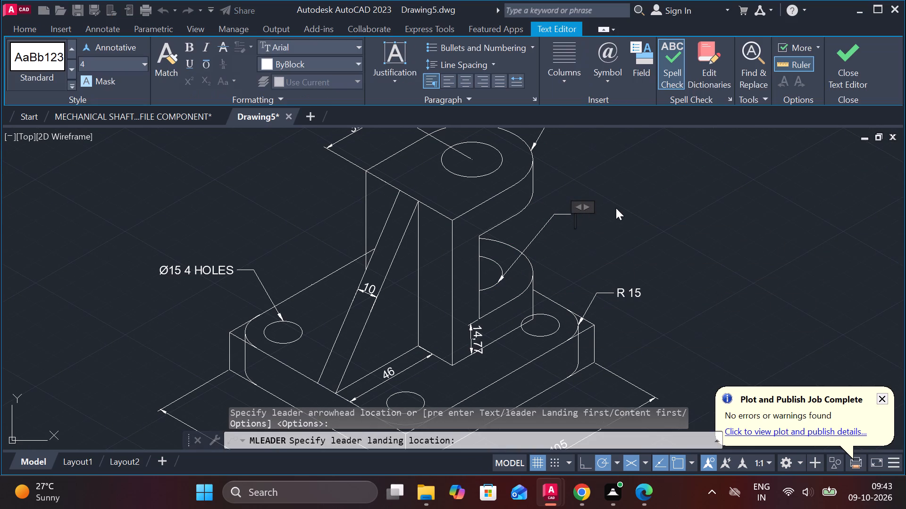
pyautogui.click(616, 55)
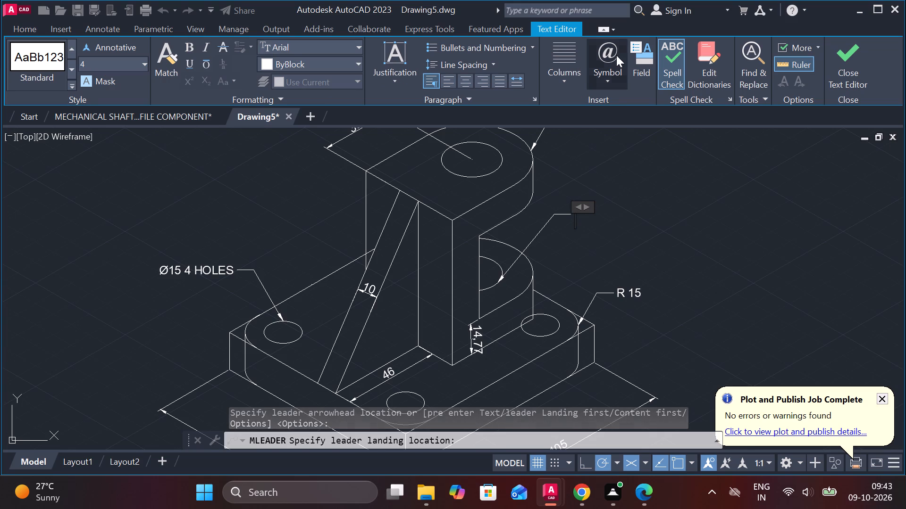
pyautogui.click(634, 135)
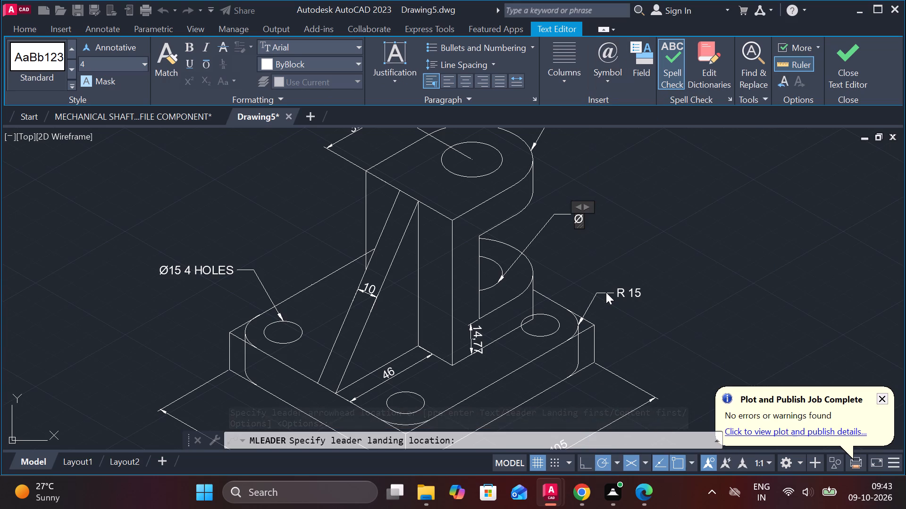
pyautogui.write('24')
pyautogui.press('space')
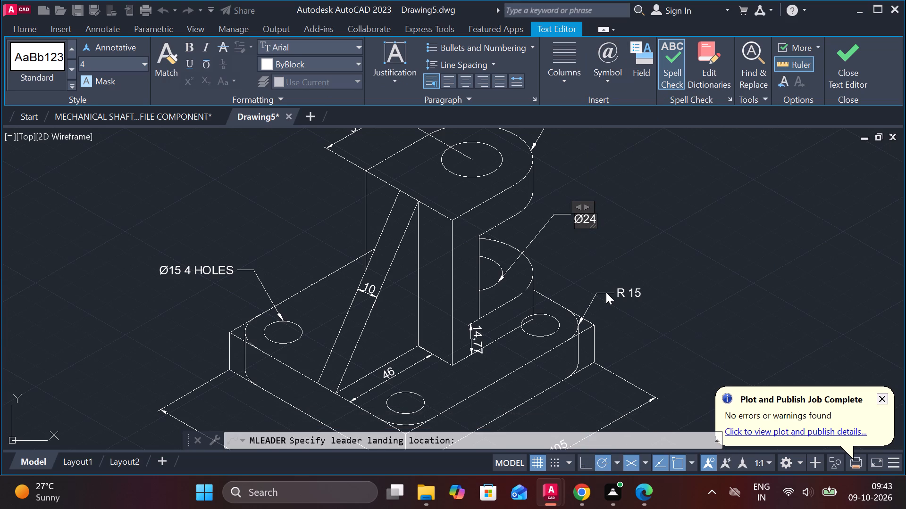
pyautogui.write('2HOLES')
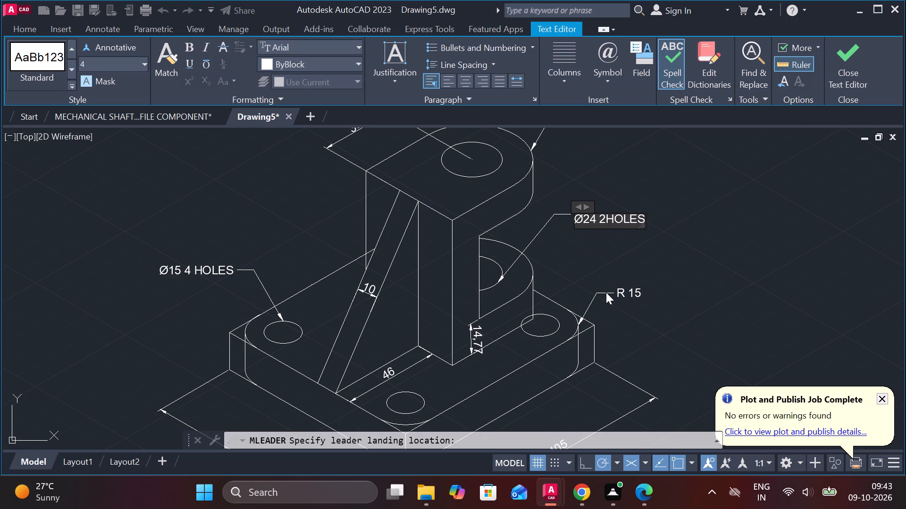
pyautogui.click(852, 63)
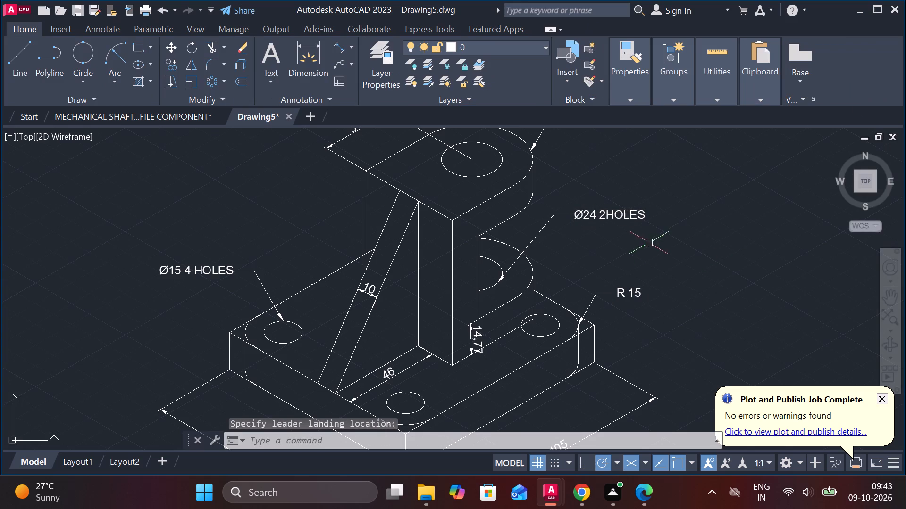
pyautogui.scroll(-1, 646, 238)
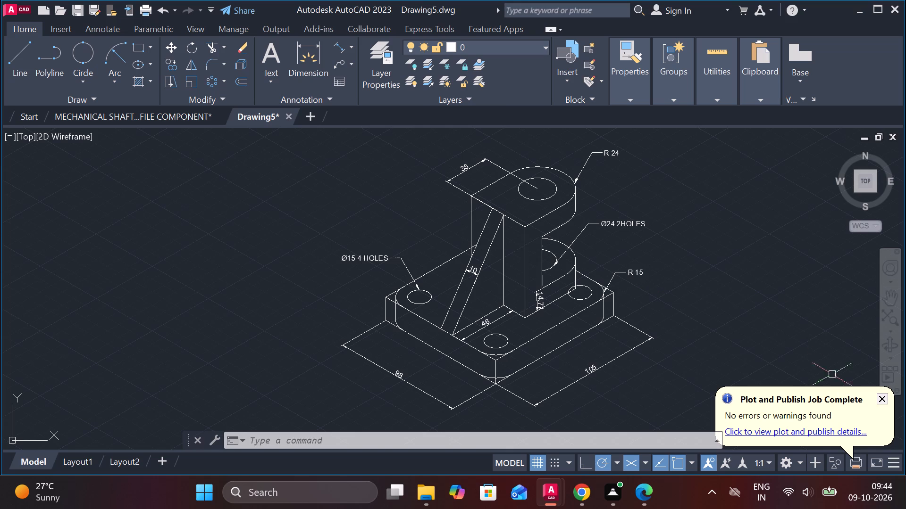
# Override the text of the vertical dimension beneath the lower lug so that it reads 15.
pyautogui.moveTo(798, 293); pyautogui.dragTo(717, 231, button='middle')
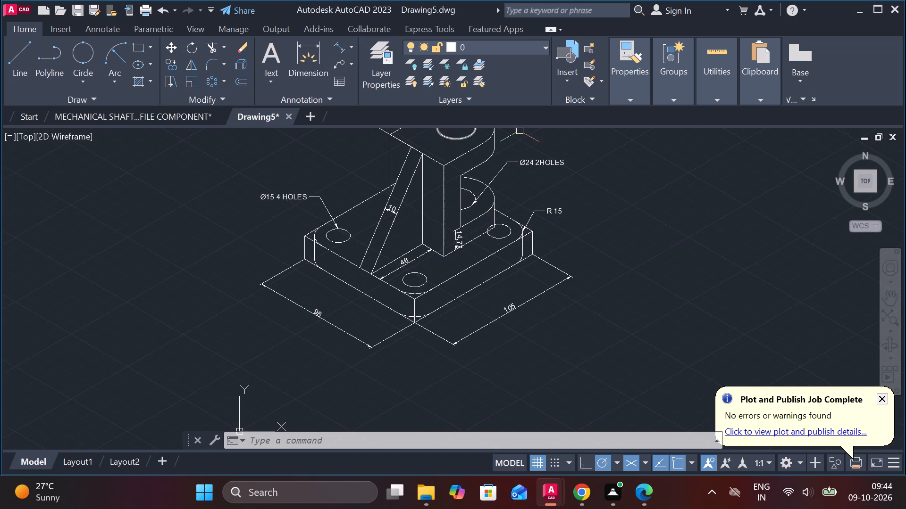
pyautogui.scroll(1, 403, 294)
pyautogui.moveTo(485, 248); pyautogui.dragTo(467, 296, button='middle')
pyautogui.scroll(3, 458, 263)
pyautogui.doubleClick(513, 205)
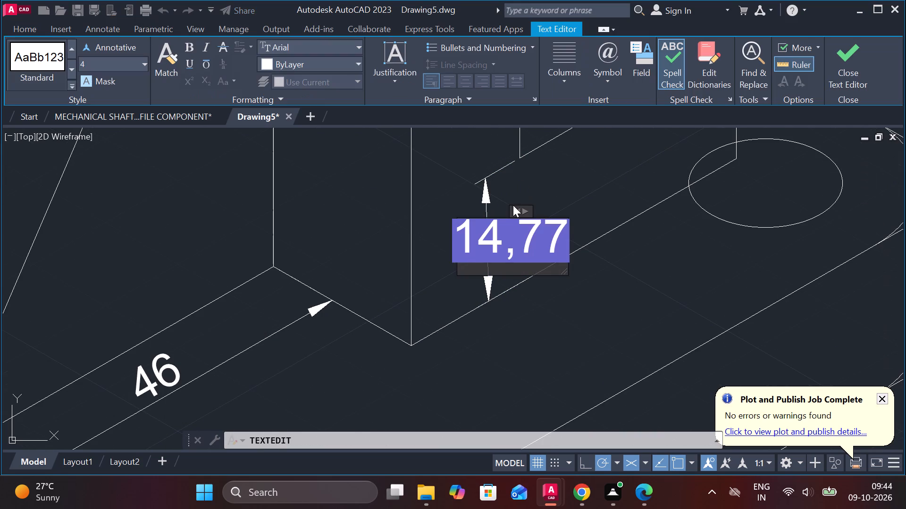
pyautogui.moveTo(563, 240); pyautogui.dragTo(508, 241)
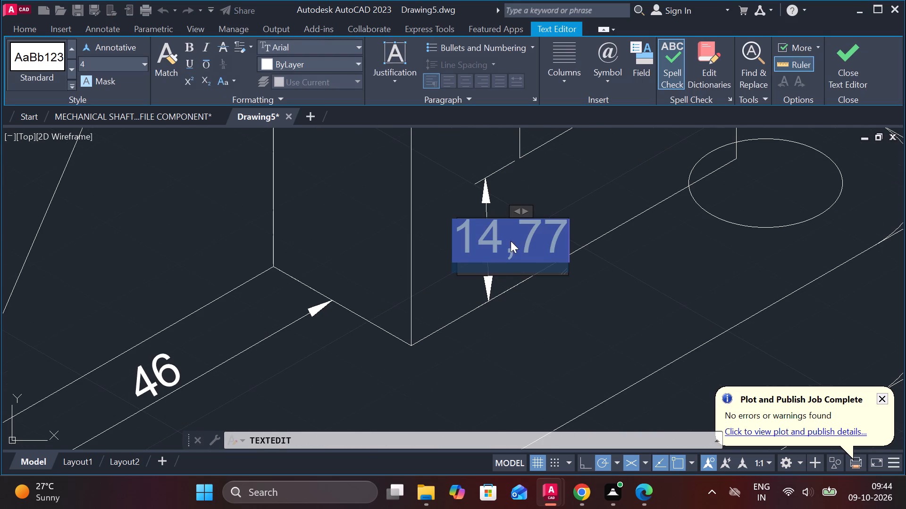
pyautogui.press('1')
pyautogui.press('5')
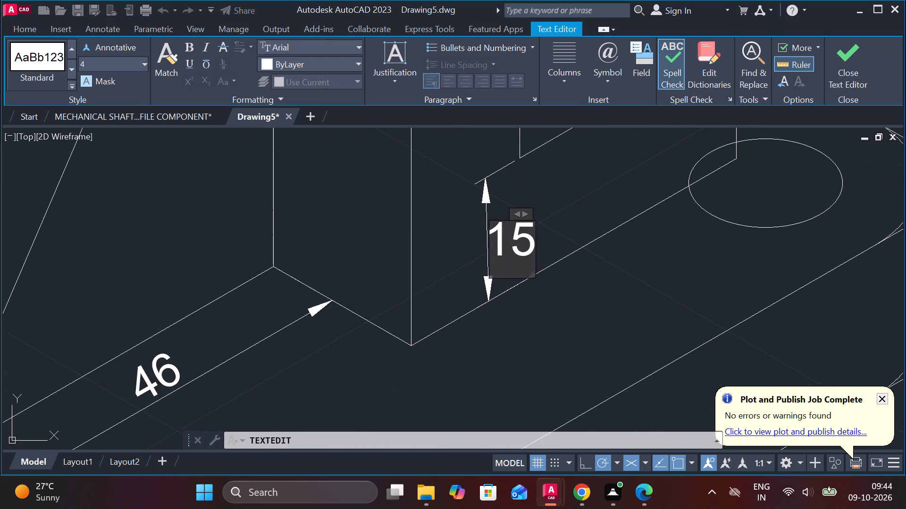
pyautogui.click(849, 67)
pyautogui.scroll(-1, 573, 321)
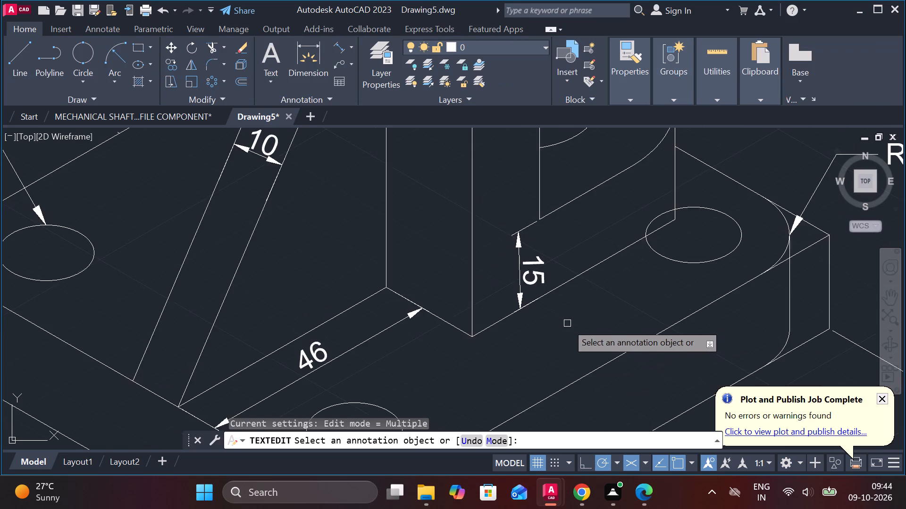
pyautogui.scroll(-2, 564, 328)
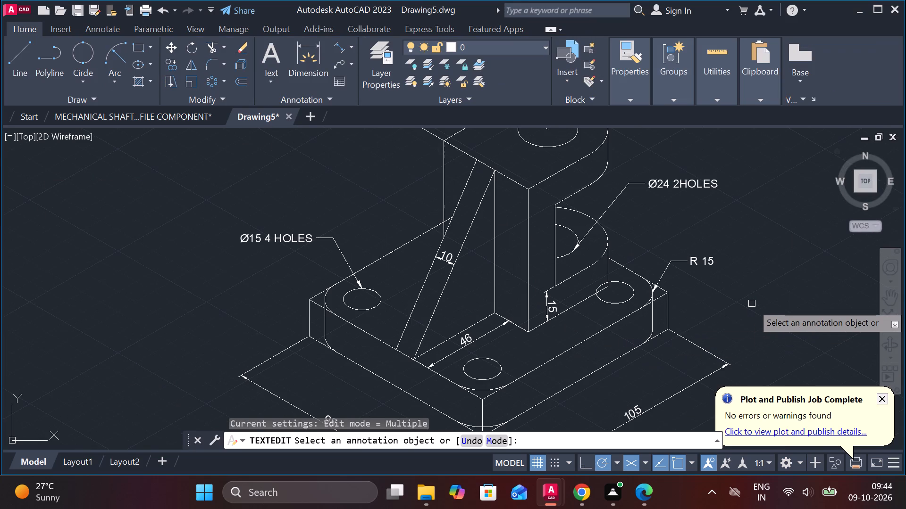
pyautogui.moveTo(752, 304); pyautogui.dragTo(725, 232, button='middle')
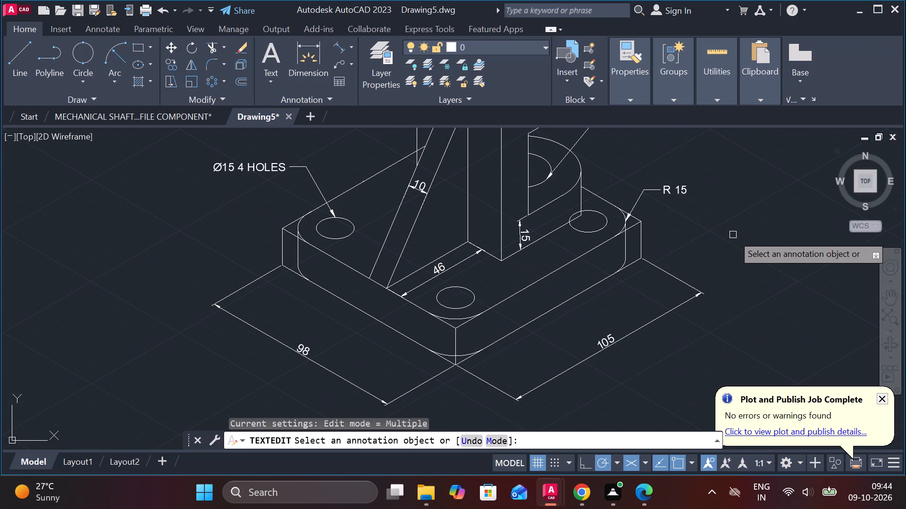
pyautogui.scroll(-2, 744, 235)
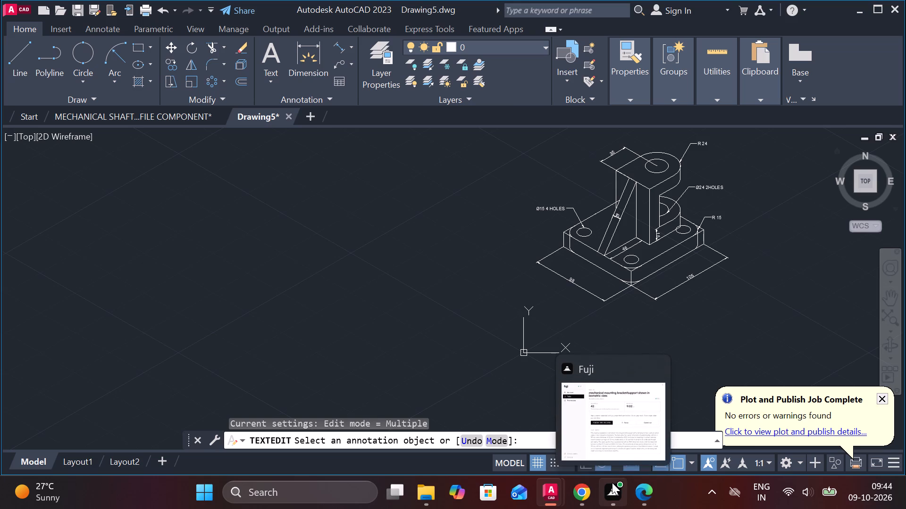
pyautogui.scroll(1, 739, 240)
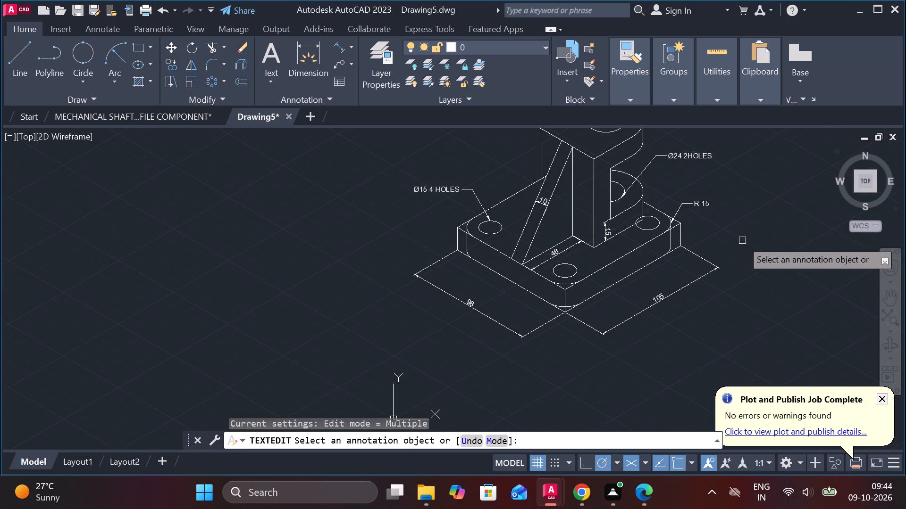
pyautogui.moveTo(739, 240); pyautogui.dragTo(461, 339, button='middle')
pyautogui.moveTo(501, 306); pyautogui.dragTo(642, 219, button='middle')
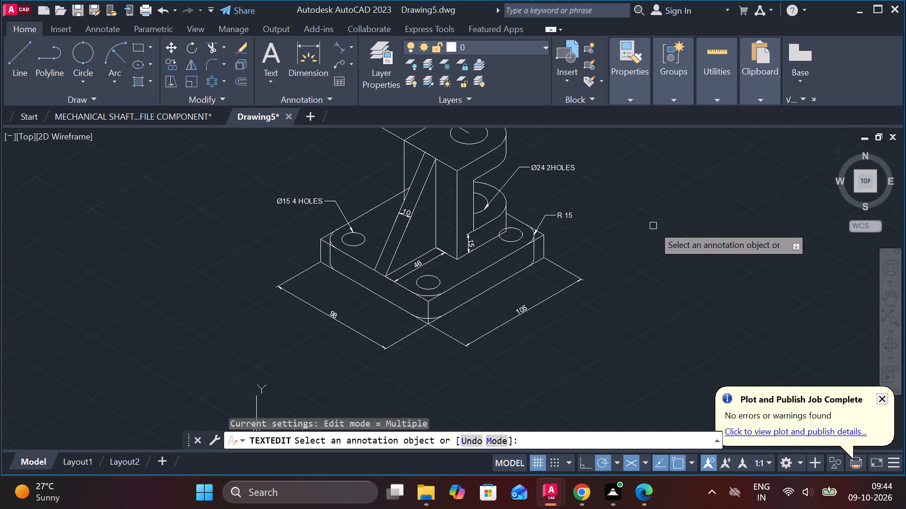
pyautogui.moveTo(621, 223); pyautogui.dragTo(573, 174, button='middle')
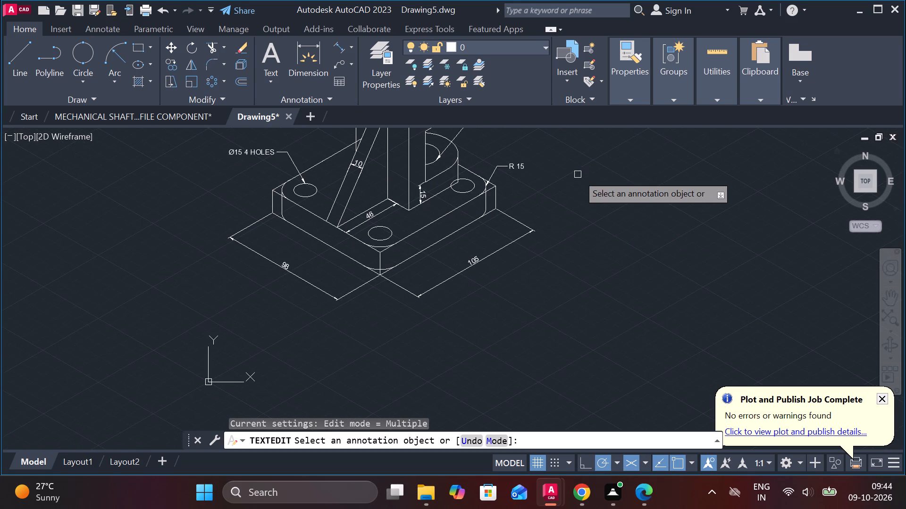
pyautogui.press('Escape')
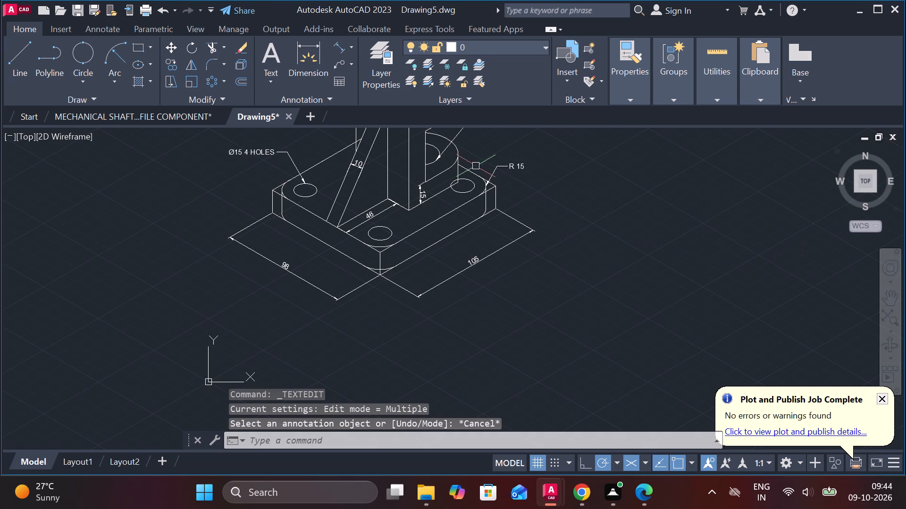
# Draw a 190 by 65 rectangle in the empty space beside the dimensioned isometric component.
pyautogui.click(131, 49)
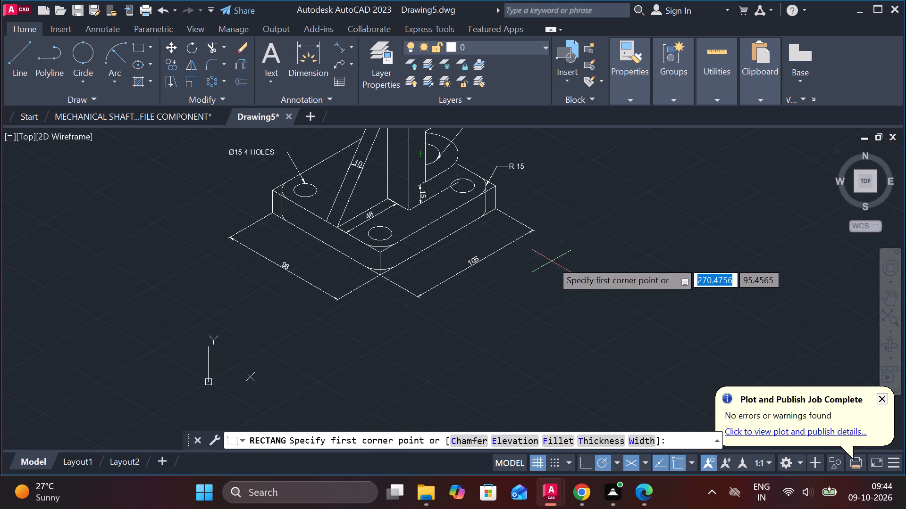
pyautogui.moveTo(538, 261); pyautogui.dragTo(432, 243, button='middle')
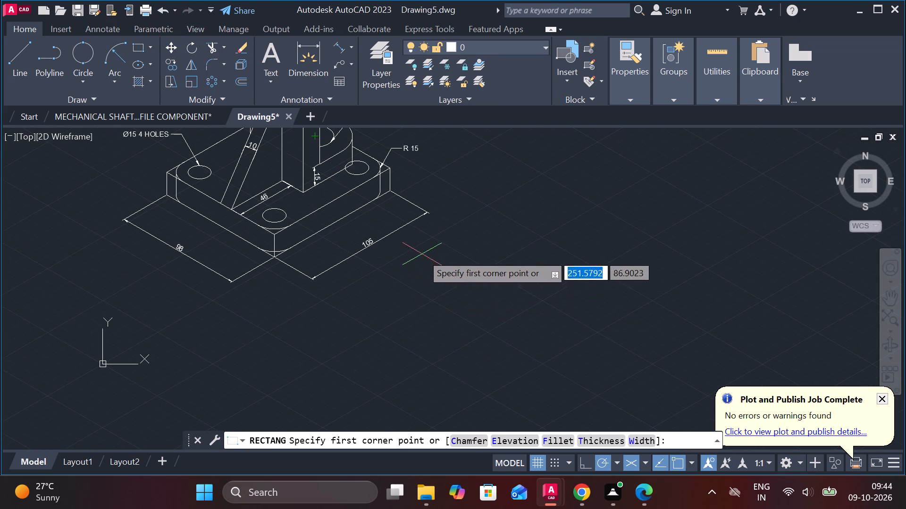
pyautogui.click(422, 254)
pyautogui.write('190')
pyautogui.press('Tab')
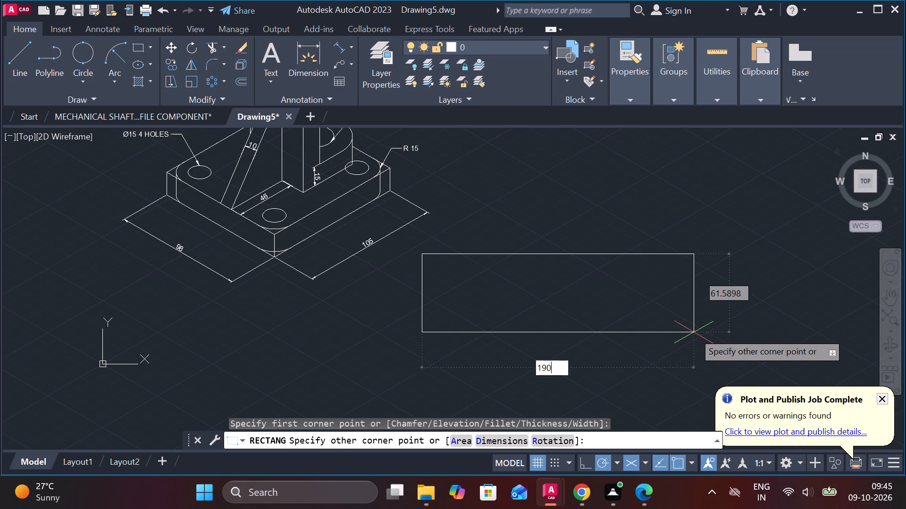
pyautogui.write('65')
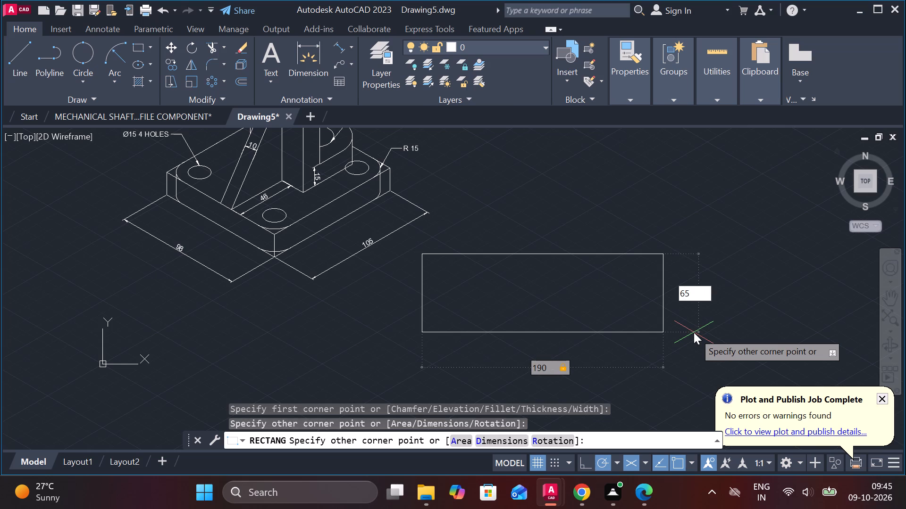
pyautogui.press('Return')
# Turn off isometric drafting and return to orthographic mode.
pyautogui.click(633, 465)
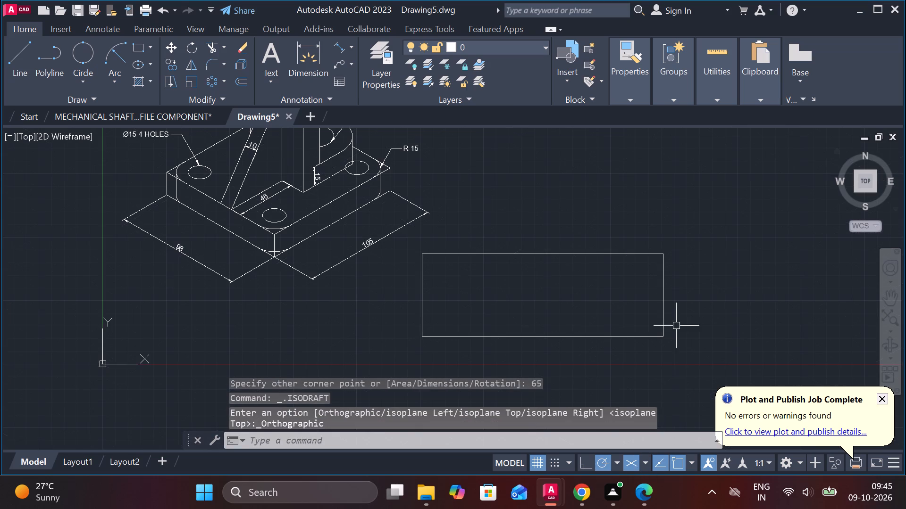
# Explode the 190 by 65 rectangle into separate lines.
pyautogui.moveTo(414, 244); pyautogui.dragTo(419, 247)
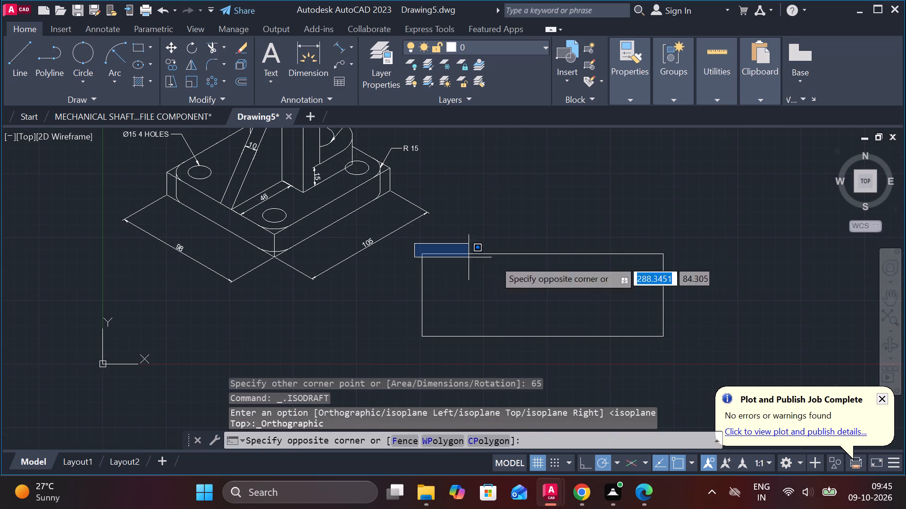
pyautogui.click(685, 346)
pyautogui.write('EX')
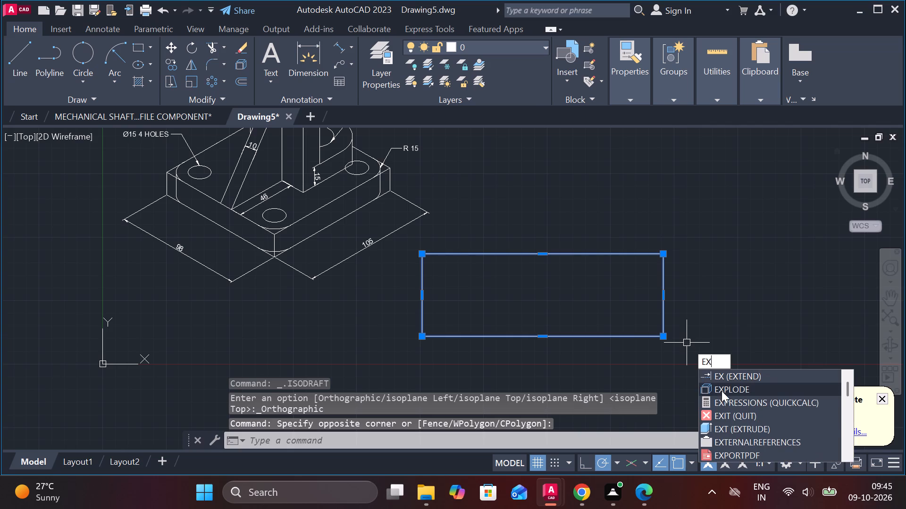
pyautogui.click(721, 391)
# Offset the rectangle's right edge inward three times in succession, each line 25 from the previous one.
pyautogui.click(666, 293)
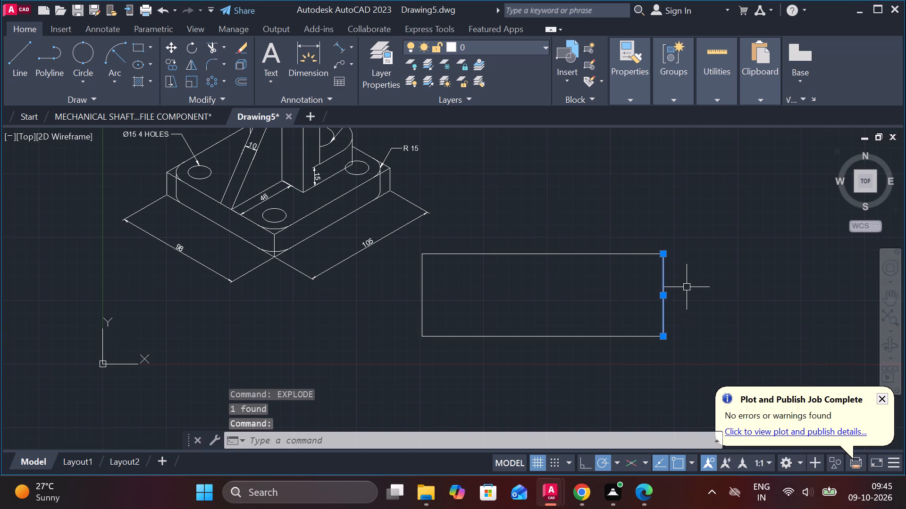
pyautogui.press('o')
pyautogui.press('Return')
pyautogui.press('Return')
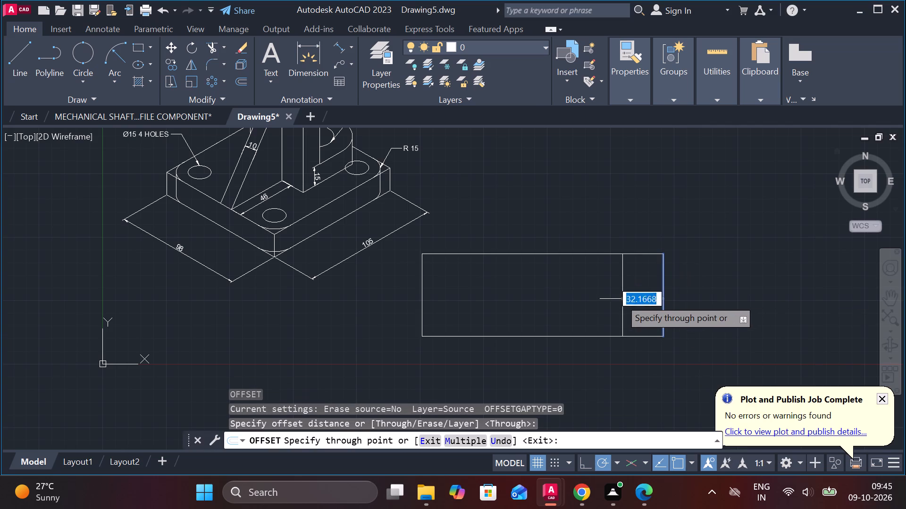
pyautogui.write('25')
pyautogui.press('space')
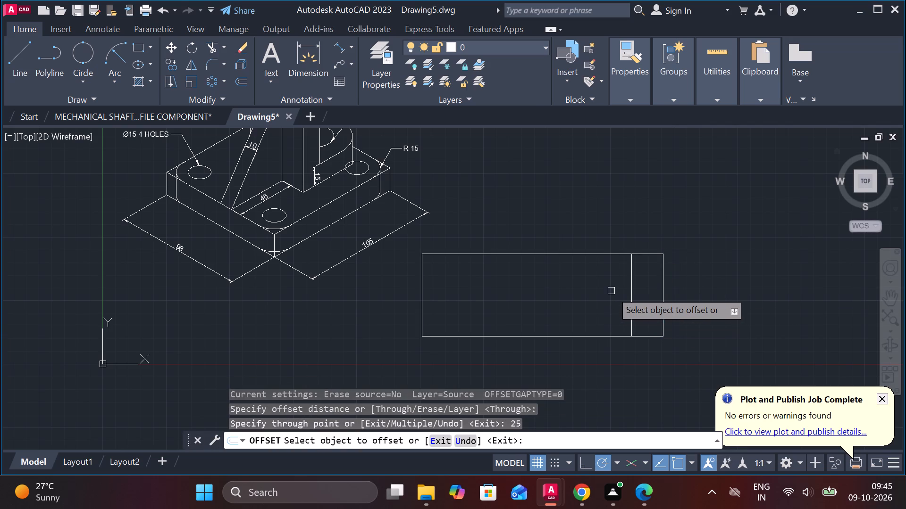
pyautogui.click(629, 285)
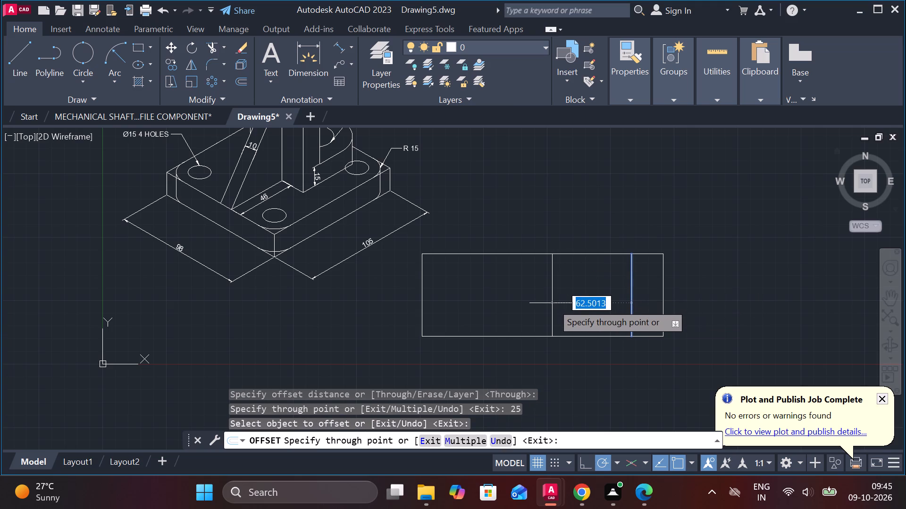
pyautogui.write('25')
pyautogui.press('space')
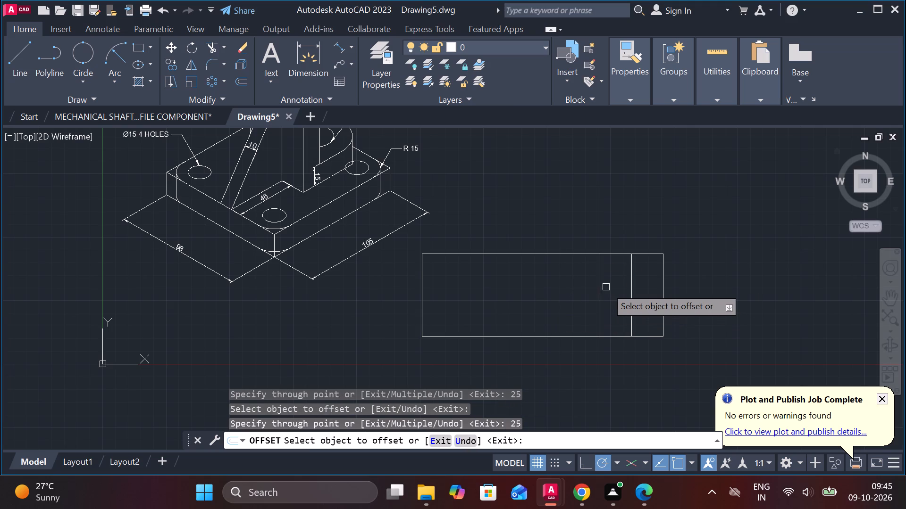
pyautogui.click(596, 288)
pyautogui.write('25')
pyautogui.press('space')
# Offset the rectangle's bottom edge upward by 20.
pyautogui.click(545, 335)
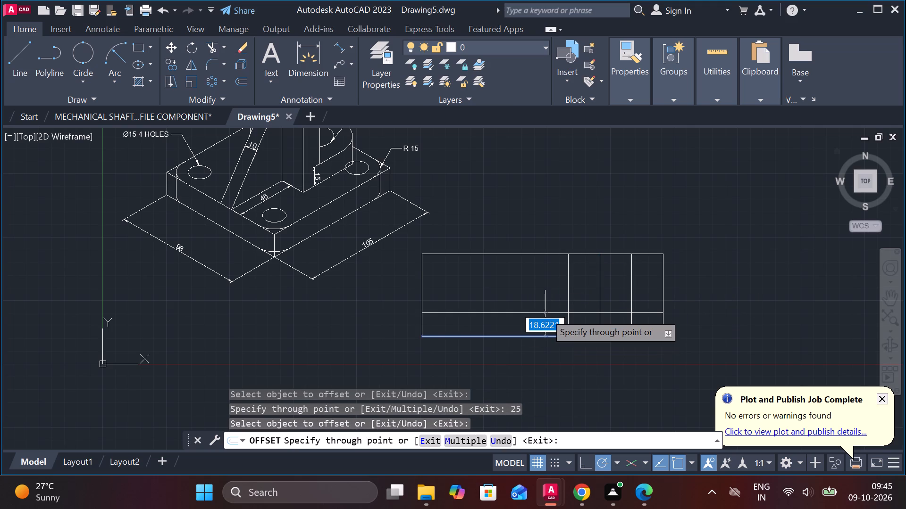
pyautogui.write('20')
pyautogui.press('space')
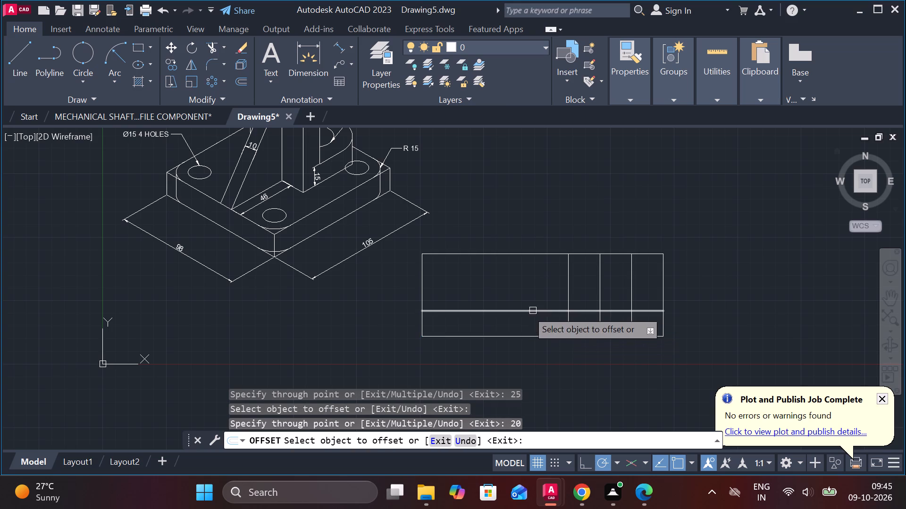
# Offset the rectangle's left edge inward by 25.
pyautogui.click(422, 295)
pyautogui.write('25V')
pyautogui.press('BackSpace')
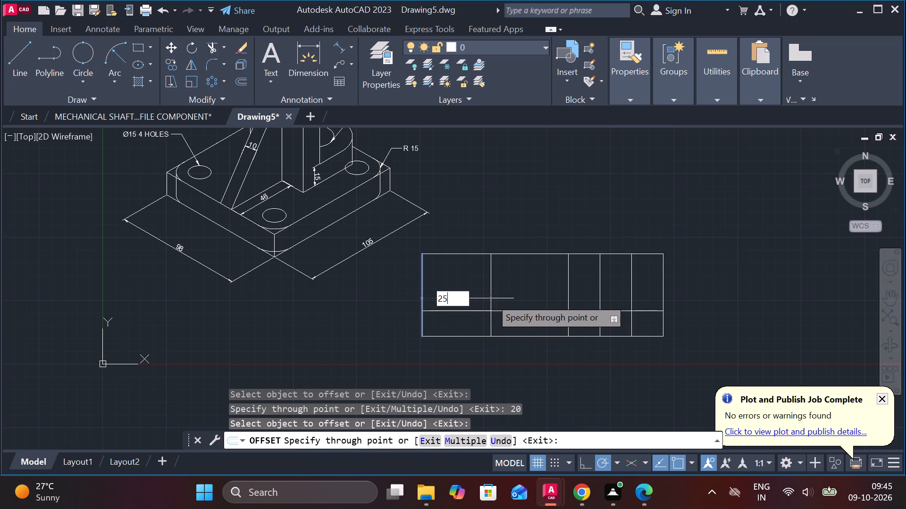
pyautogui.press('space')
pyautogui.scroll(1, 577, 311)
pyautogui.press('Escape')
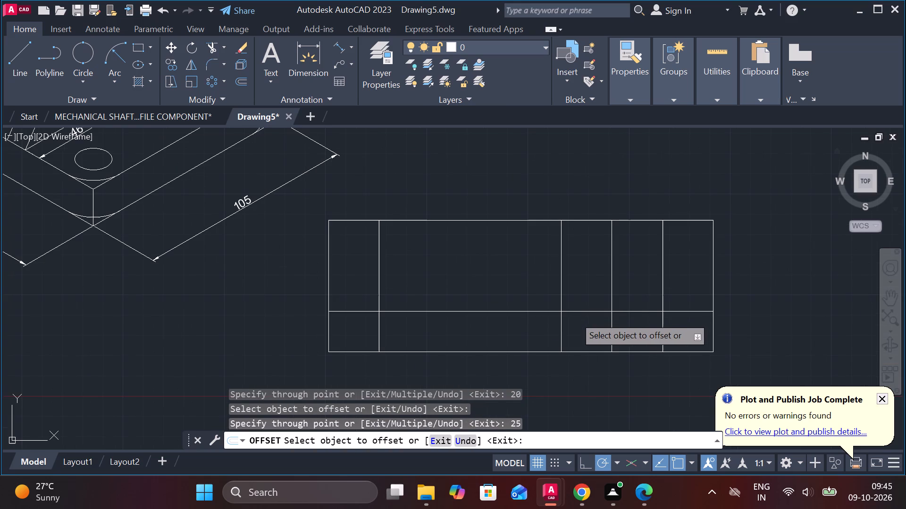
# Trim the middle span of the inner horizontal line and the upper part of the left inner vertical, leaving a 25 by 20 corner block.
pyautogui.write('TR')
pyautogui.press('space')
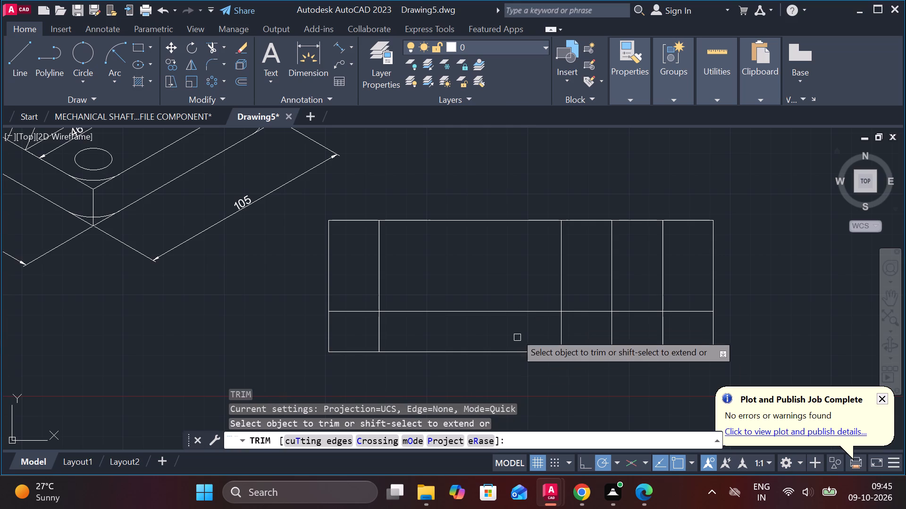
pyautogui.click(505, 315)
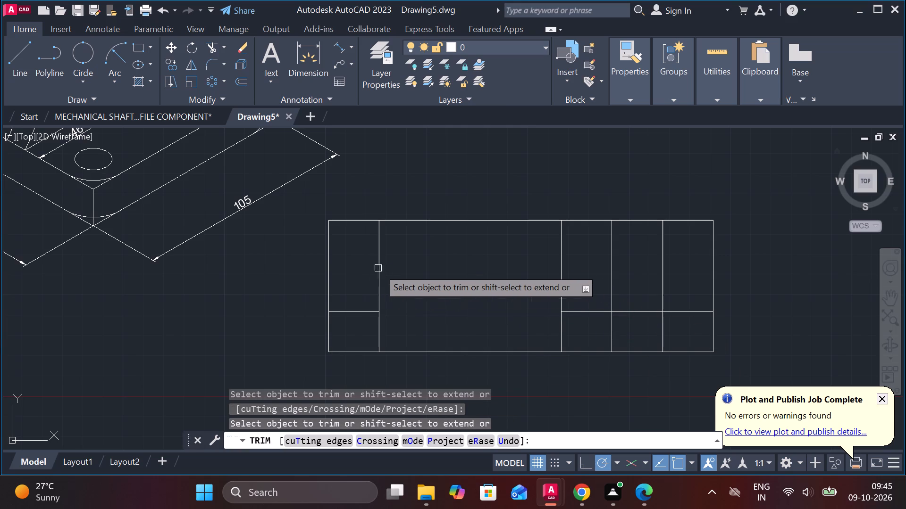
pyautogui.click(380, 263)
pyautogui.moveTo(463, 315); pyautogui.dragTo(384, 312, button='middle')
pyautogui.press('Escape')
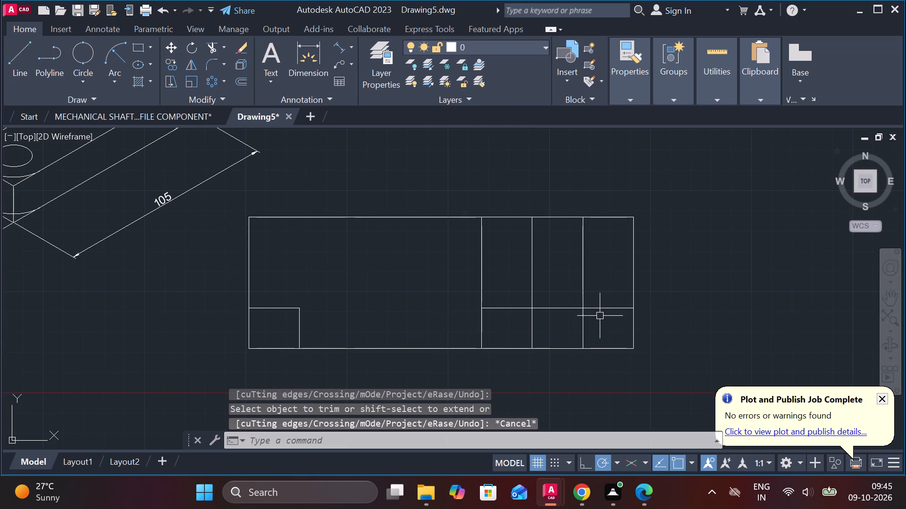
# Offset the remaining horizontal line across the three right-hand bays upward by 7.
pyautogui.click(603, 310)
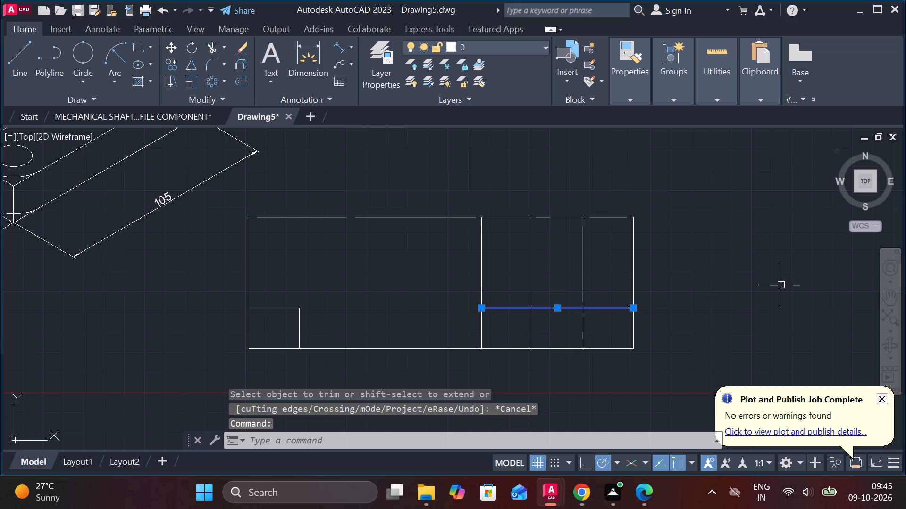
pyautogui.press('o')
pyautogui.press('Return')
pyautogui.press('Return')
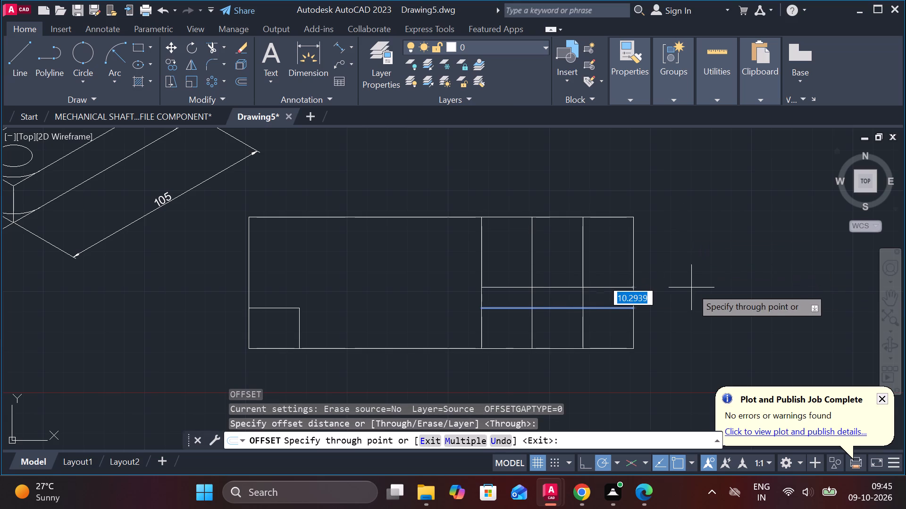
pyautogui.write('7')
pyautogui.press('space')
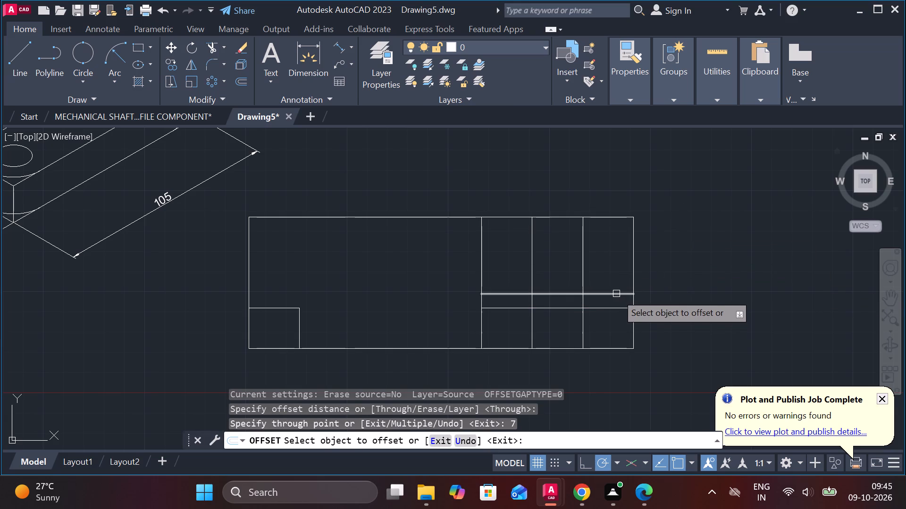
# Offset the newest horizontal line upward four more times at 7 spacing across the three right-hand bays.
pyautogui.click(616, 294)
pyautogui.scroll(2, 616, 272)
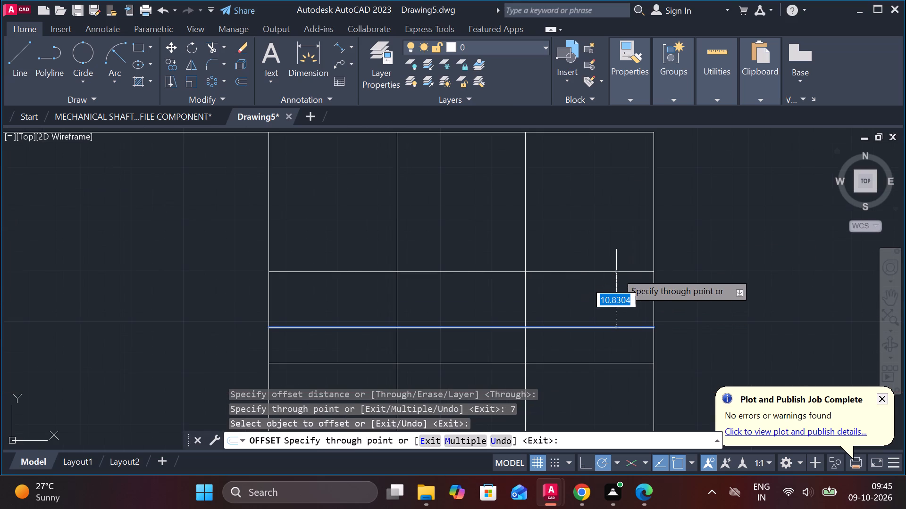
pyautogui.press('7')
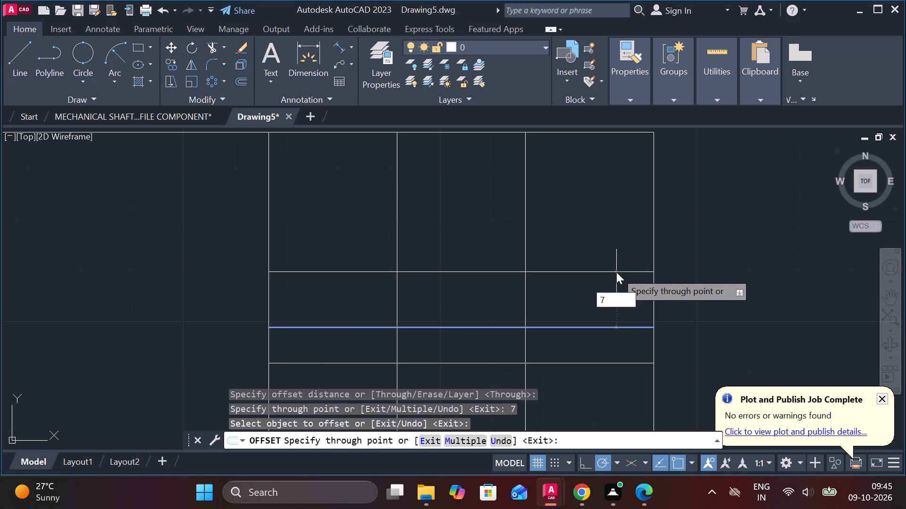
pyautogui.press('space')
pyautogui.click(616, 291)
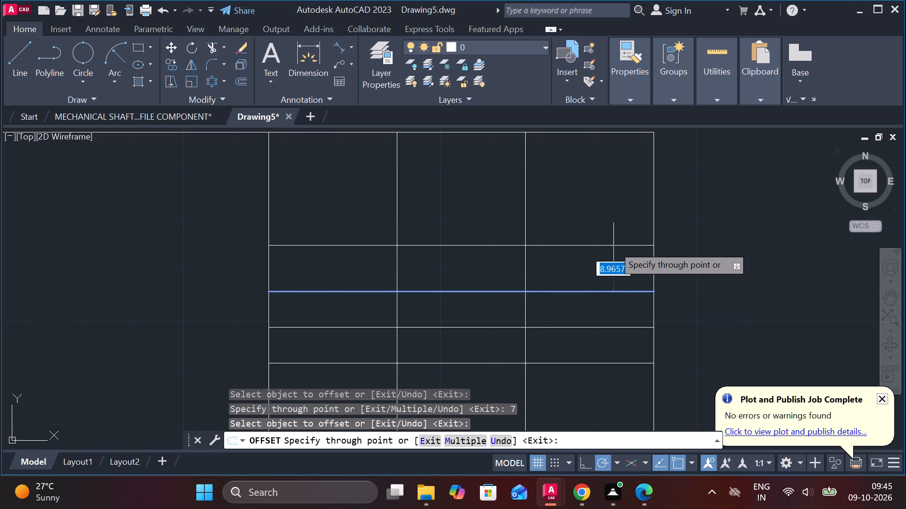
pyautogui.write('7')
pyautogui.press('space')
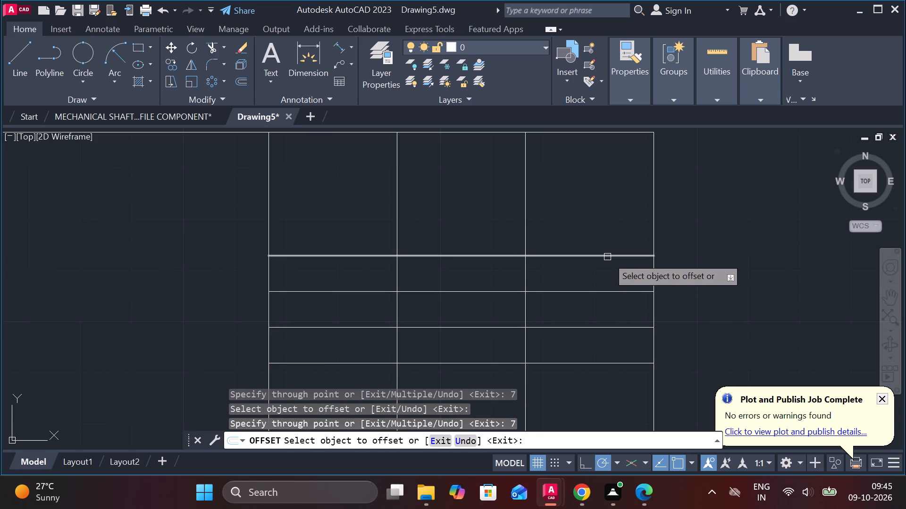
pyautogui.click(607, 257)
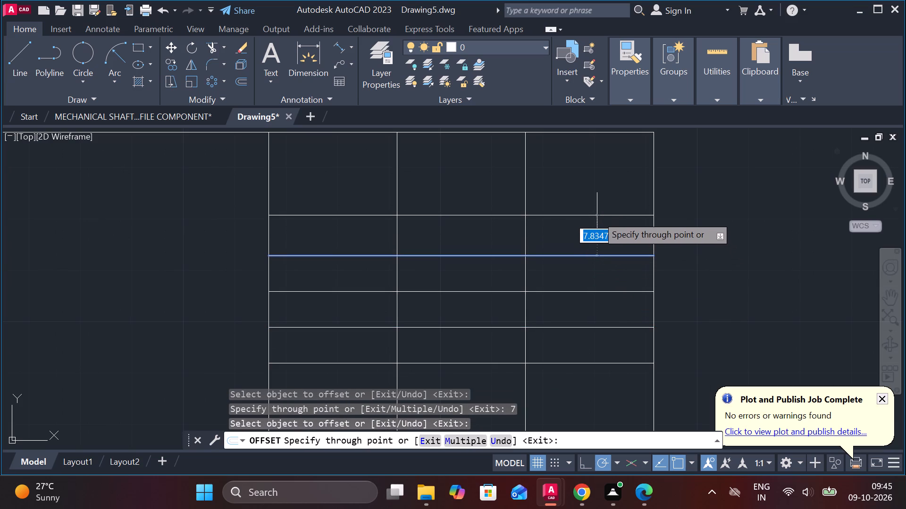
pyautogui.write('7')
pyautogui.press('space')
pyautogui.click(595, 222)
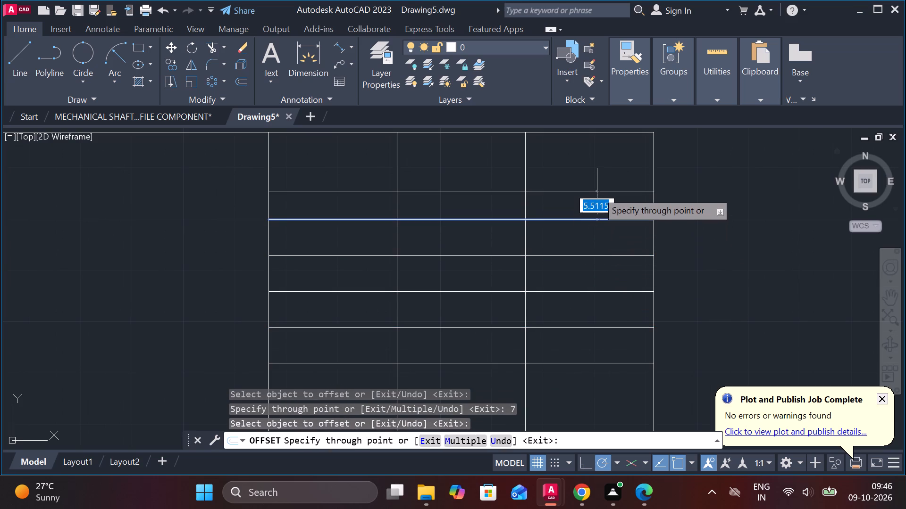
pyautogui.write('7')
pyautogui.press('space')
pyautogui.scroll(-3, 600, 204)
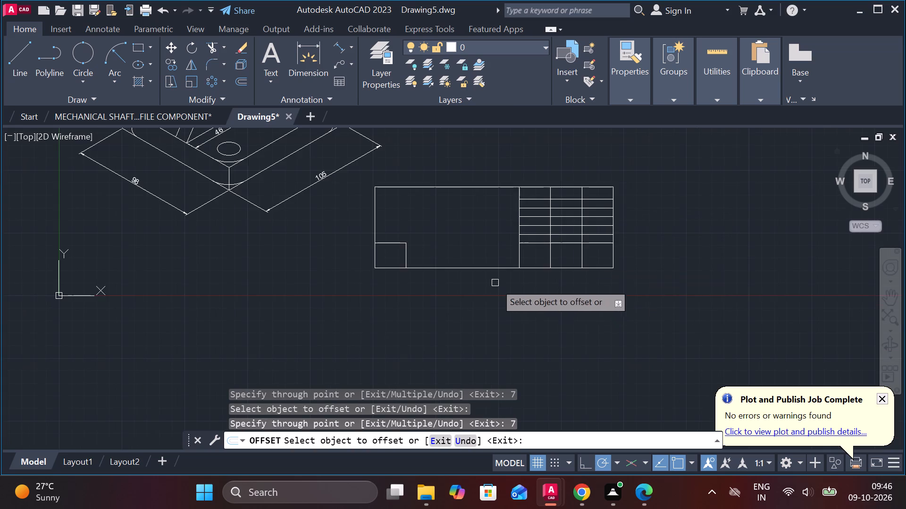
pyautogui.scroll(2, 493, 280)
pyautogui.press('Escape')
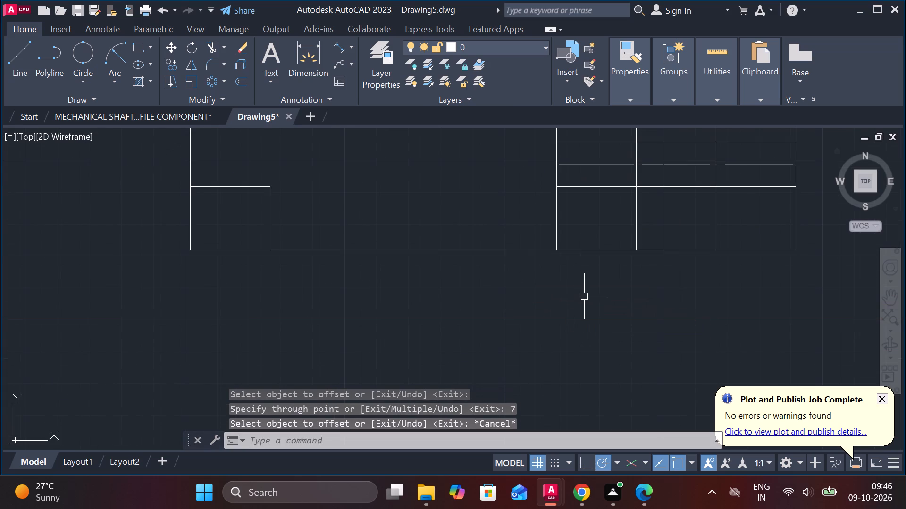
# Extend the lowest horizontal line of the right-hand bays leftward to meet the corner block's top edge.
pyautogui.write('EX')
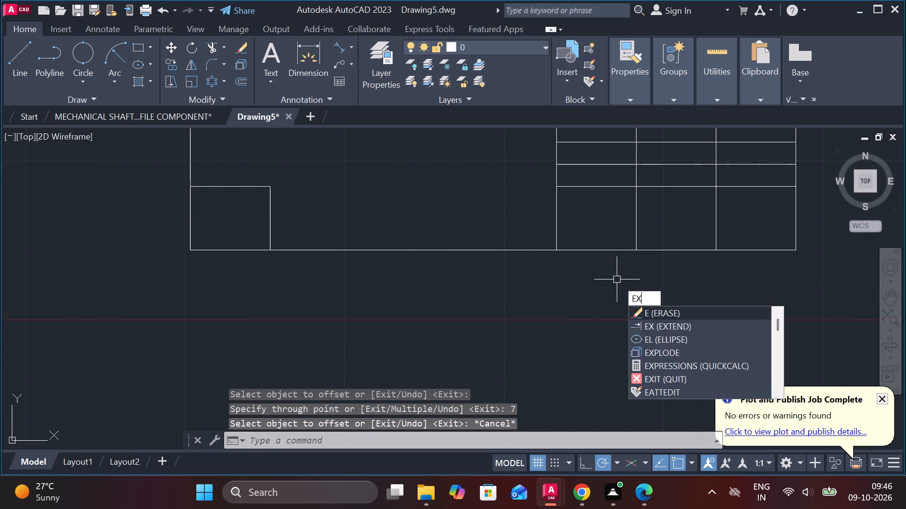
pyautogui.press('space')
pyautogui.click(596, 189)
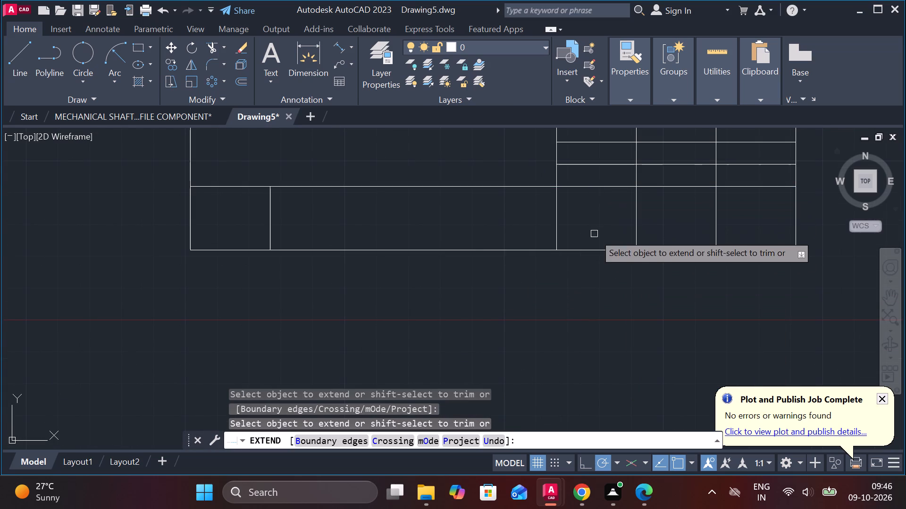
pyautogui.scroll(-1, 594, 239)
pyautogui.press('Escape')
# Trim the two inner vertical dividers of the right-hand bays below the lowest horizontal line.
pyautogui.write('TR')
pyautogui.press('space')
pyautogui.moveTo(682, 225); pyautogui.dragTo(648, 227)
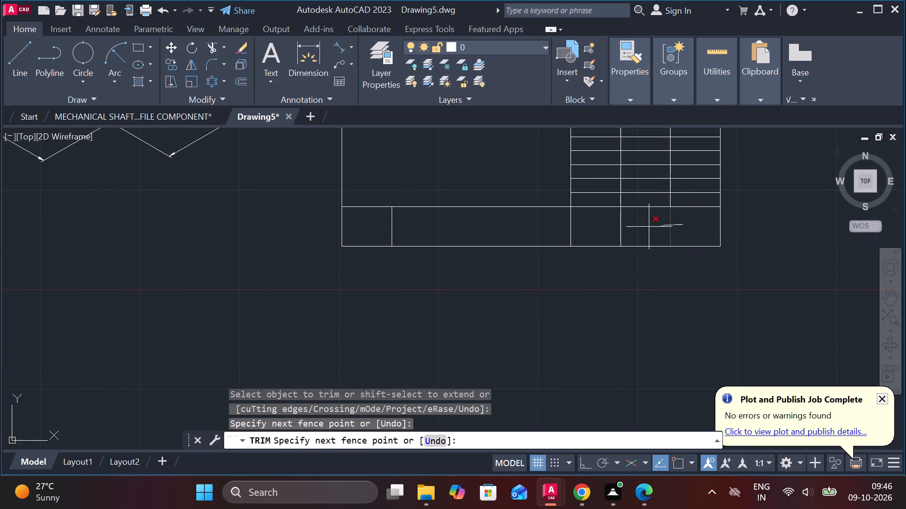
pyautogui.moveTo(648, 227); pyautogui.dragTo(610, 228)
pyautogui.moveTo(581, 349); pyautogui.dragTo(510, 408, button='middle')
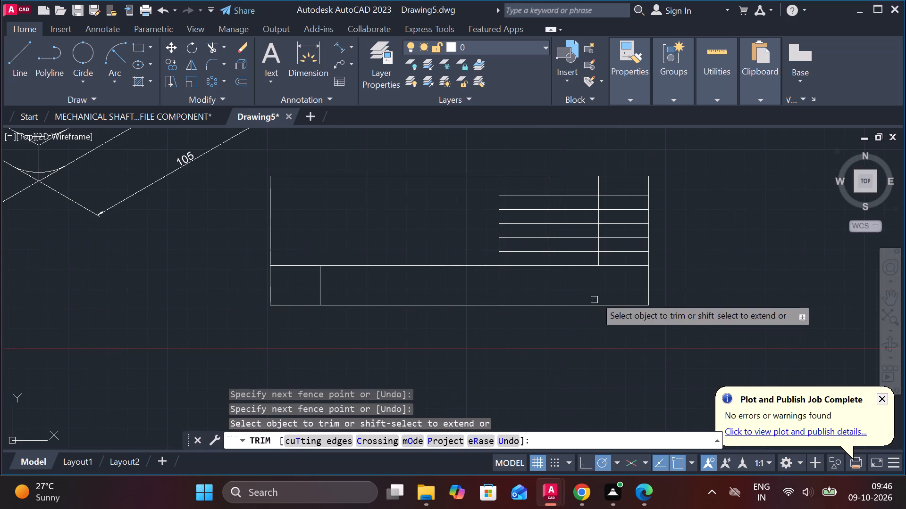
pyautogui.press('Escape')
# Add centred multiline text NAME in the middle cell of the table's top row.
pyautogui.scroll(1, 681, 199)
pyautogui.moveTo(707, 209); pyautogui.dragTo(757, 263, button='middle')
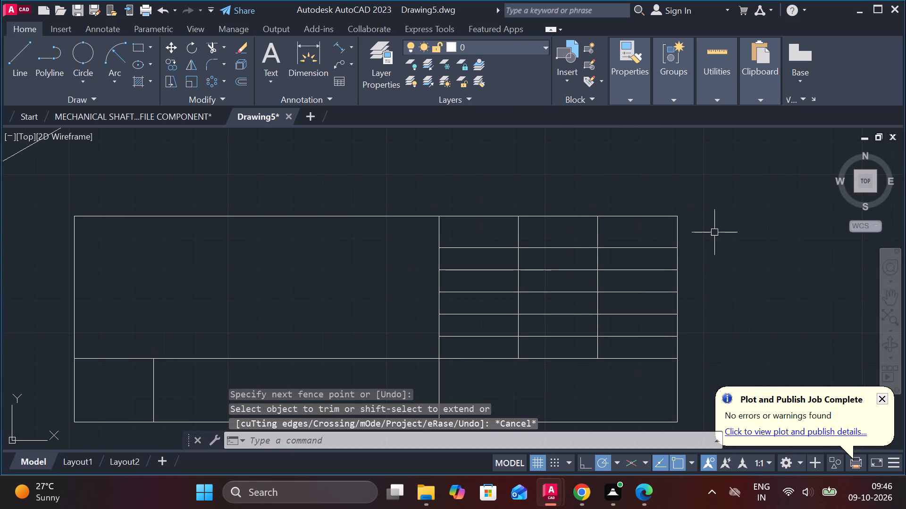
pyautogui.write('MT')
pyautogui.press('space')
pyautogui.scroll(2, 484, 249)
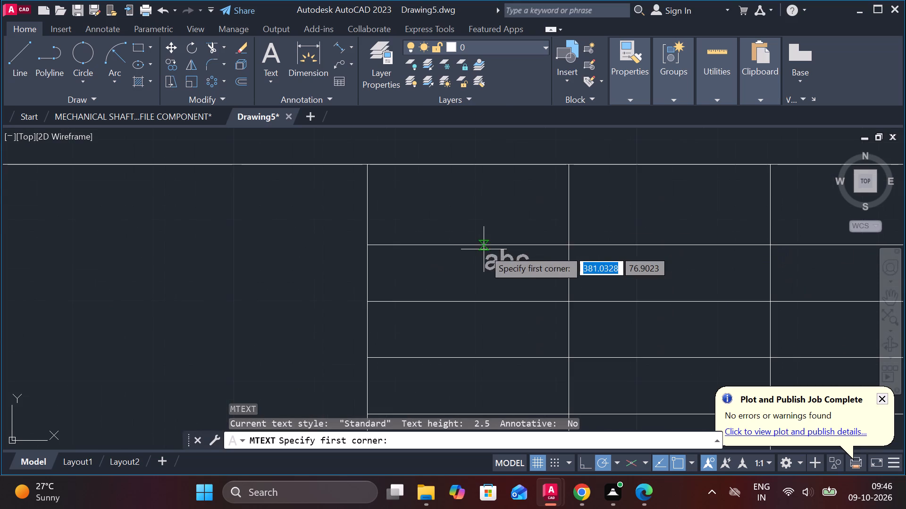
pyautogui.scroll(-1, 559, 209)
pyautogui.scroll(1, 573, 194)
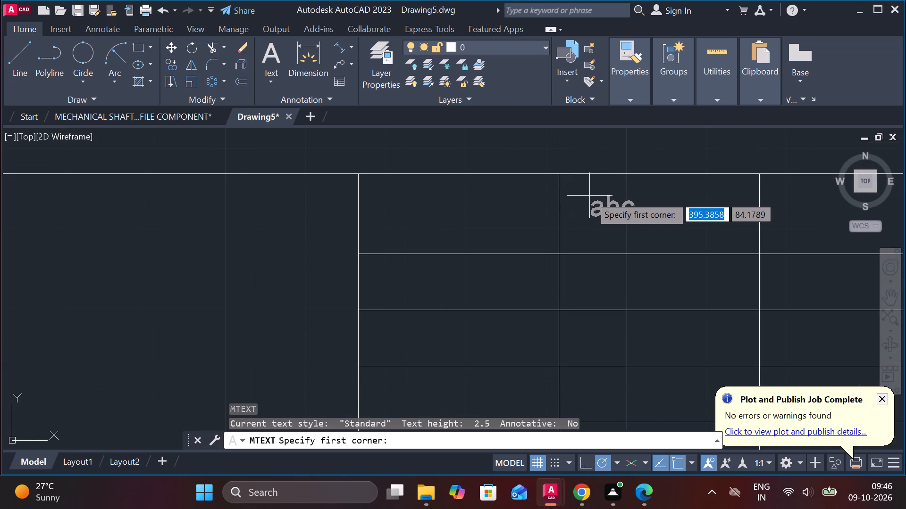
pyautogui.click(589, 196)
pyautogui.moveTo(700, 227); pyautogui.dragTo(440, 230, button='middle')
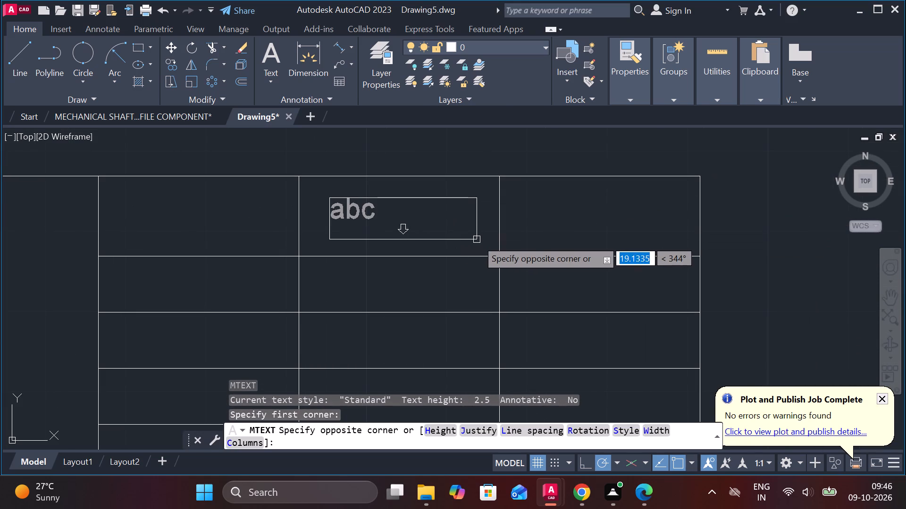
pyautogui.click(477, 239)
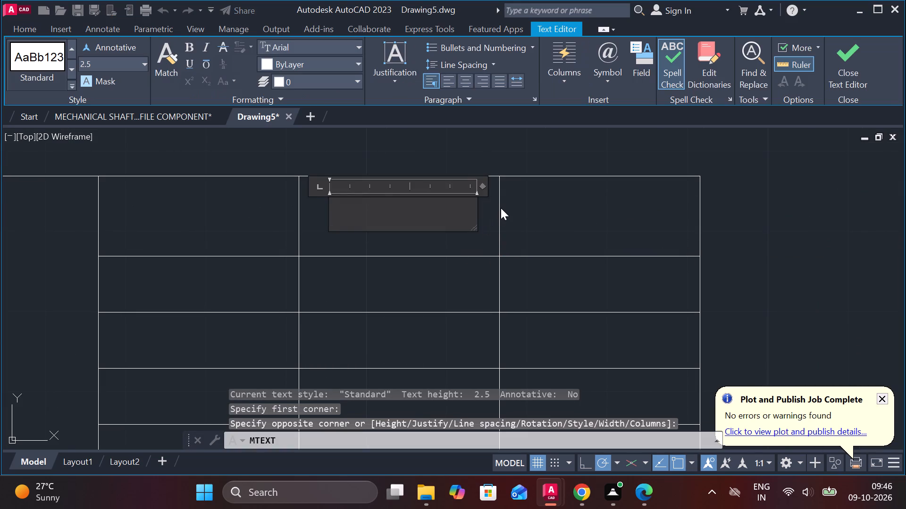
pyautogui.write('NAM')
pyautogui.press('e')
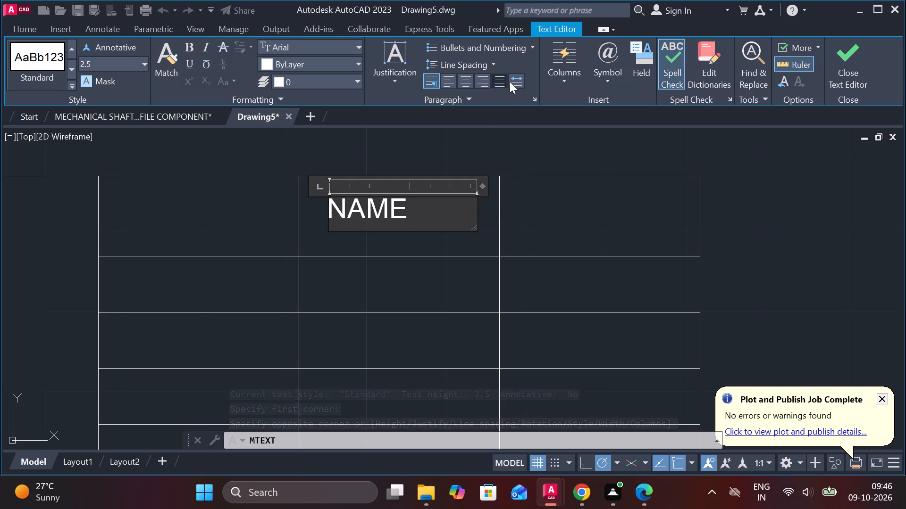
pyautogui.click(467, 82)
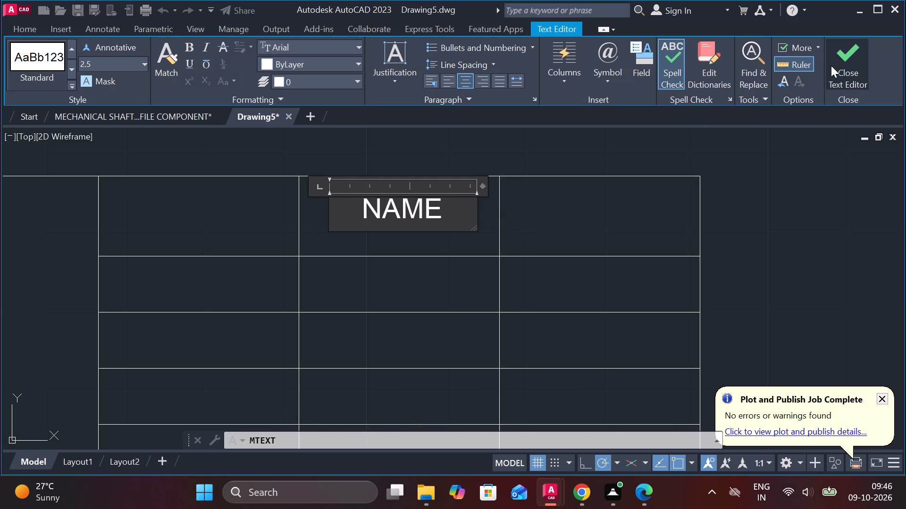
pyautogui.click(831, 66)
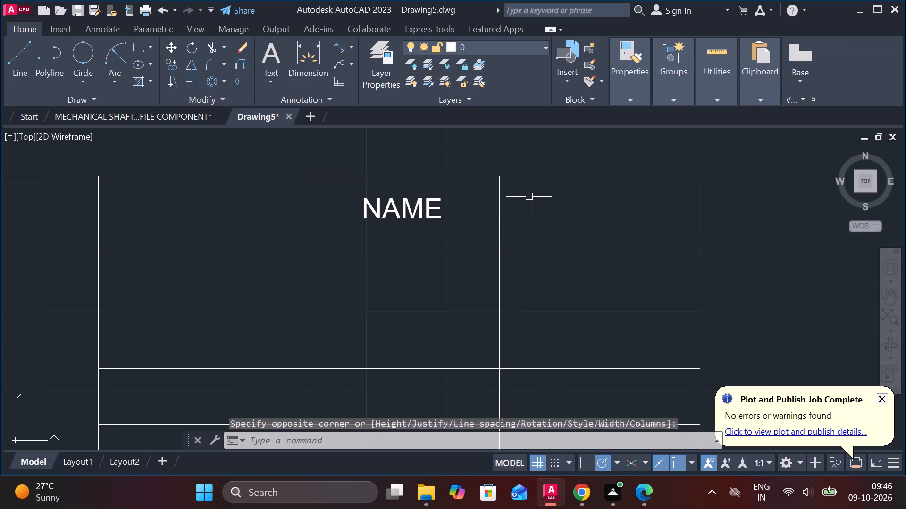
# Add centred multiline text DATE in the top-row cell beside NAME.
pyautogui.press('space')
pyautogui.click(526, 195)
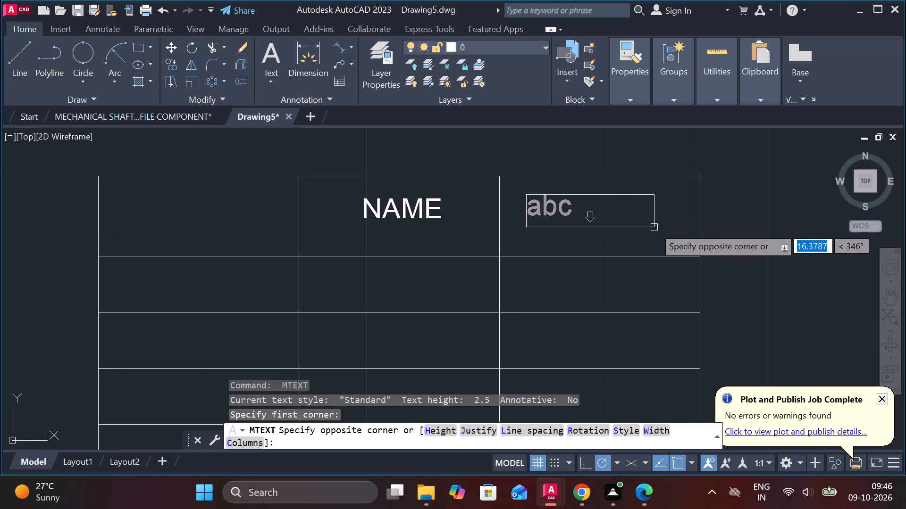
pyautogui.click(671, 227)
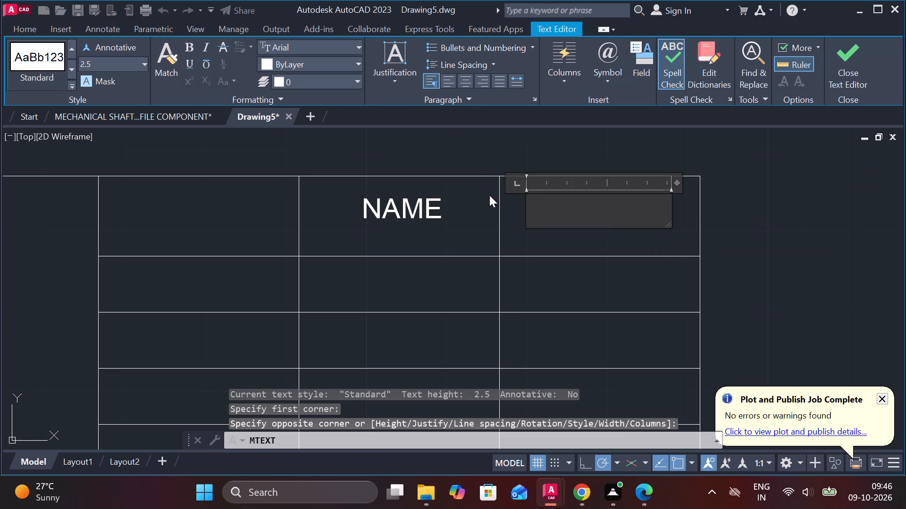
pyautogui.write('DATE')
pyautogui.click(461, 82)
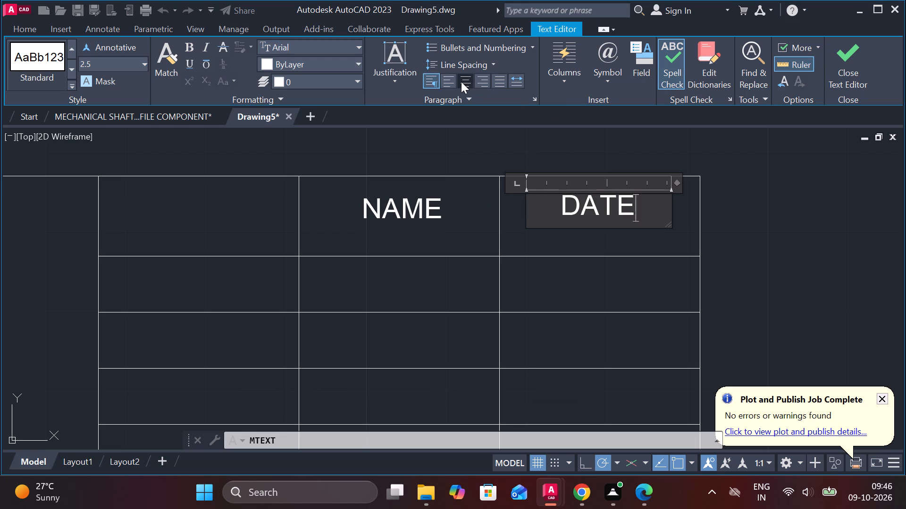
pyautogui.click(834, 75)
# Add centred multiline text DESIGNED in the first column of the table's second row.
pyautogui.scroll(-2, 834, 89)
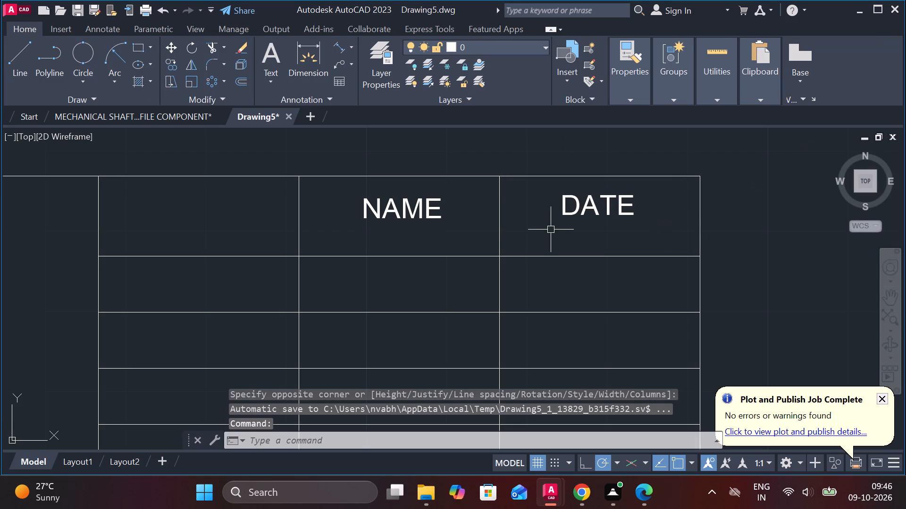
pyautogui.scroll(-1, 550, 230)
pyautogui.moveTo(401, 270); pyautogui.dragTo(450, 251, button='middle')
pyautogui.scroll(1, 415, 246)
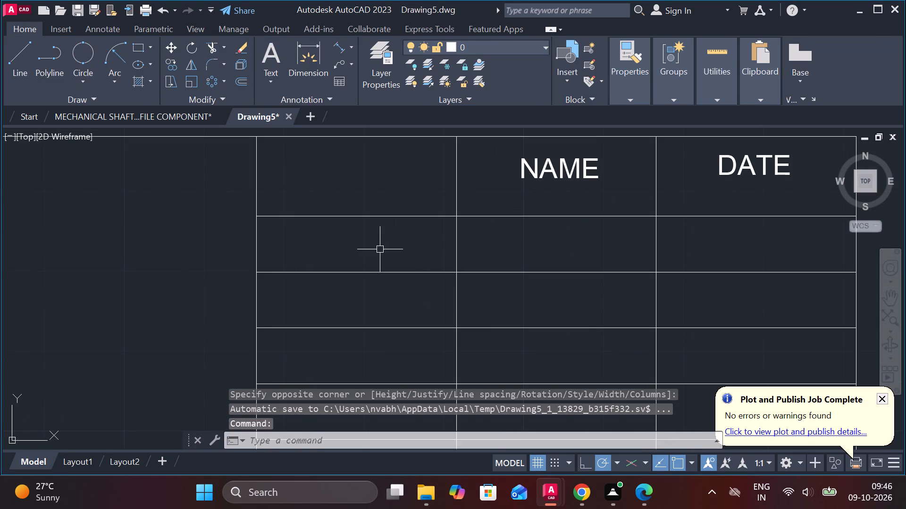
pyautogui.press('space')
pyautogui.scroll(1, 285, 232)
pyautogui.click(293, 232)
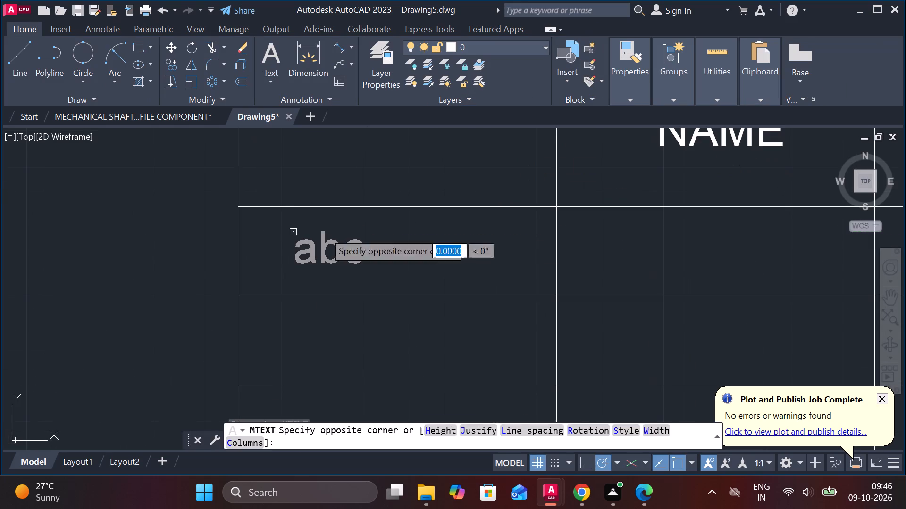
pyautogui.click(489, 268)
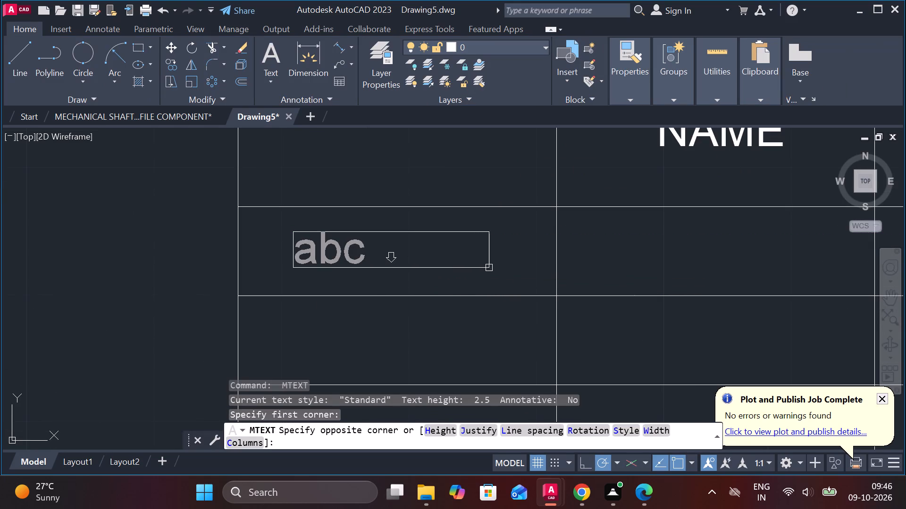
pyautogui.click(467, 89)
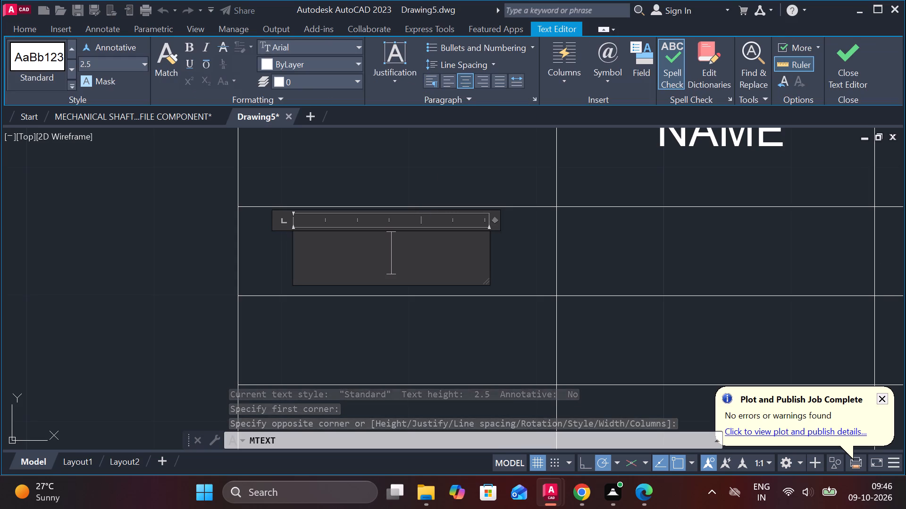
pyautogui.write('DESIGNED')
pyautogui.click(831, 66)
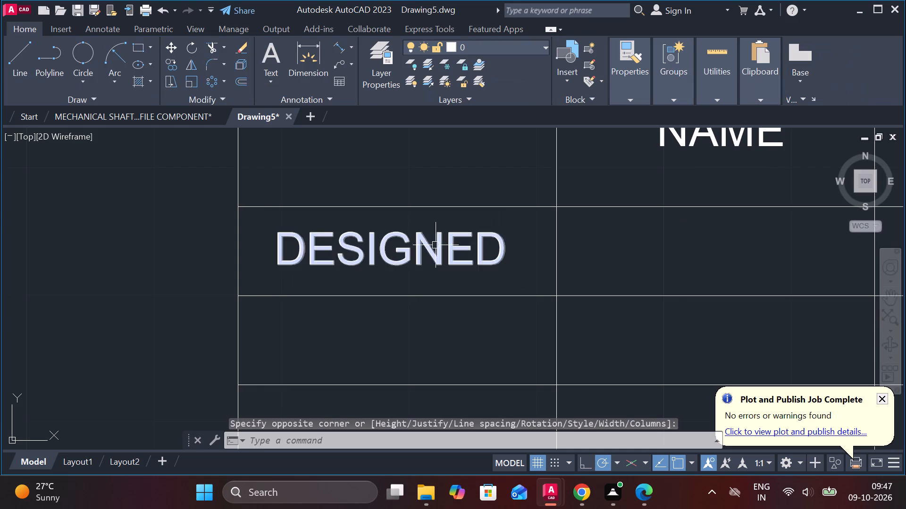
# Add centred multiline text DRAWN in the first-column cell below DESIGNED.
pyautogui.scroll(-1, 430, 246)
pyautogui.press('space')
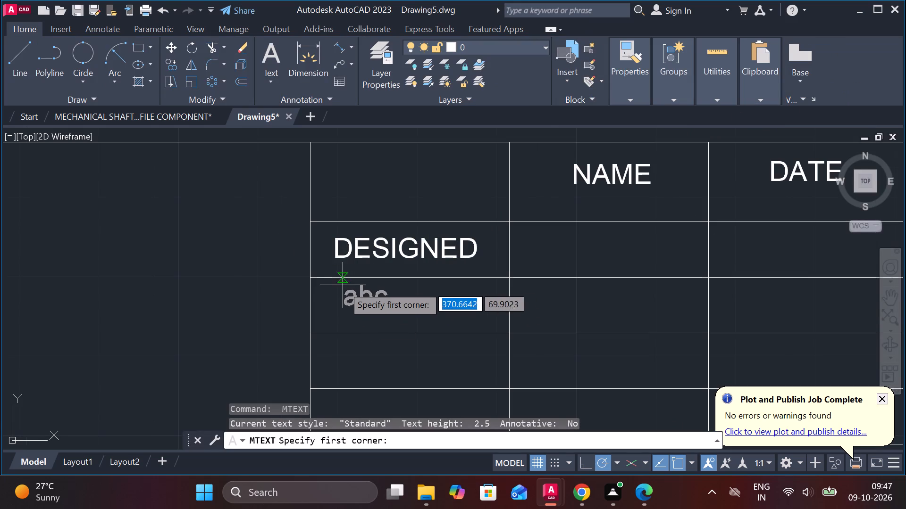
pyautogui.scroll(1, 343, 291)
pyautogui.click(335, 292)
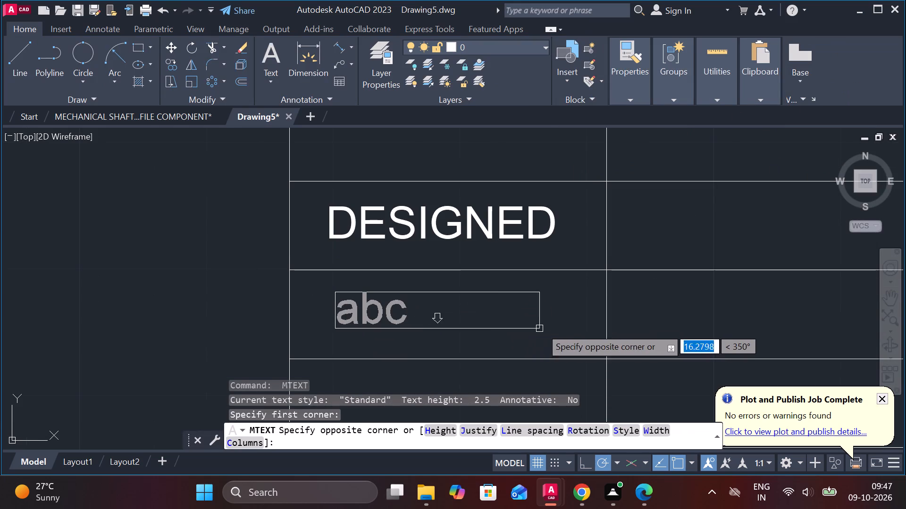
pyautogui.click(551, 331)
pyautogui.write('DRAWN')
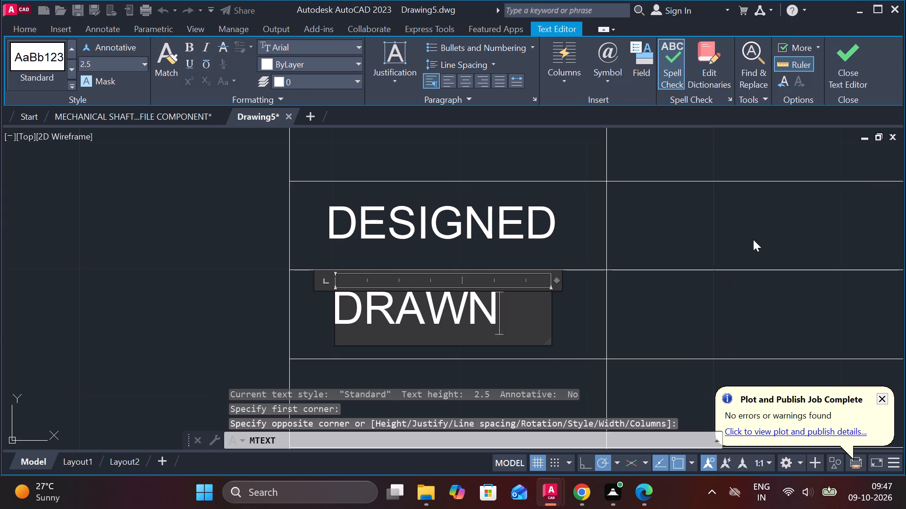
pyautogui.click(465, 78)
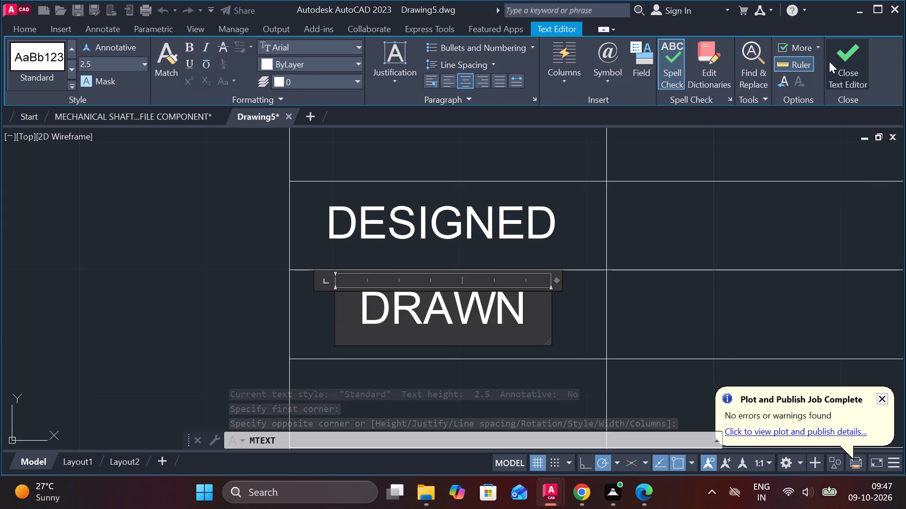
pyautogui.click(829, 61)
# Add centred multiline text CHECKED in the first-column cell below DRAWN.
pyautogui.scroll(-1, 614, 227)
pyautogui.moveTo(561, 324); pyautogui.dragTo(537, 240, button='middle')
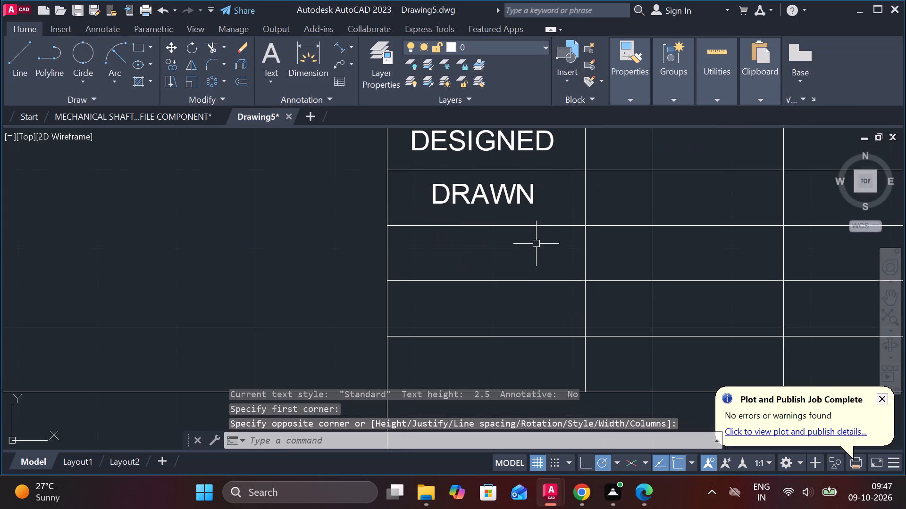
pyautogui.press('space')
pyautogui.scroll(1, 426, 239)
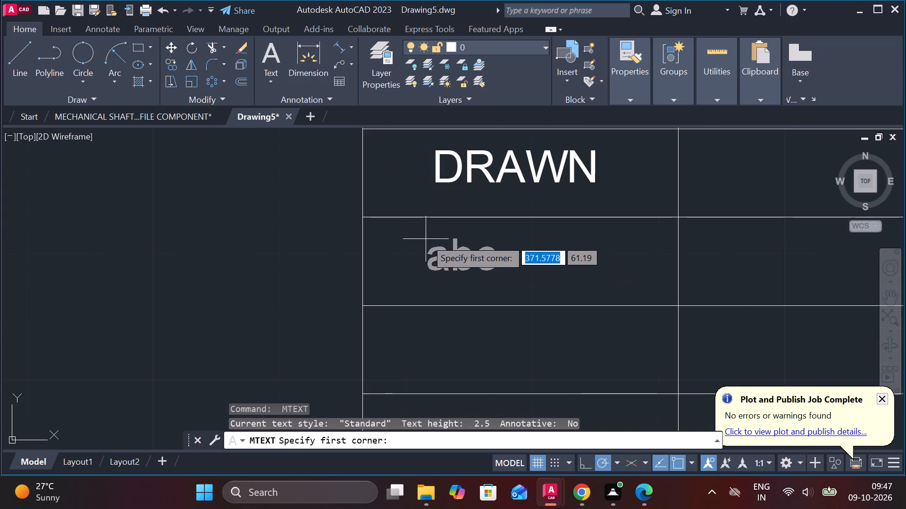
pyautogui.click(411, 239)
pyautogui.click(649, 282)
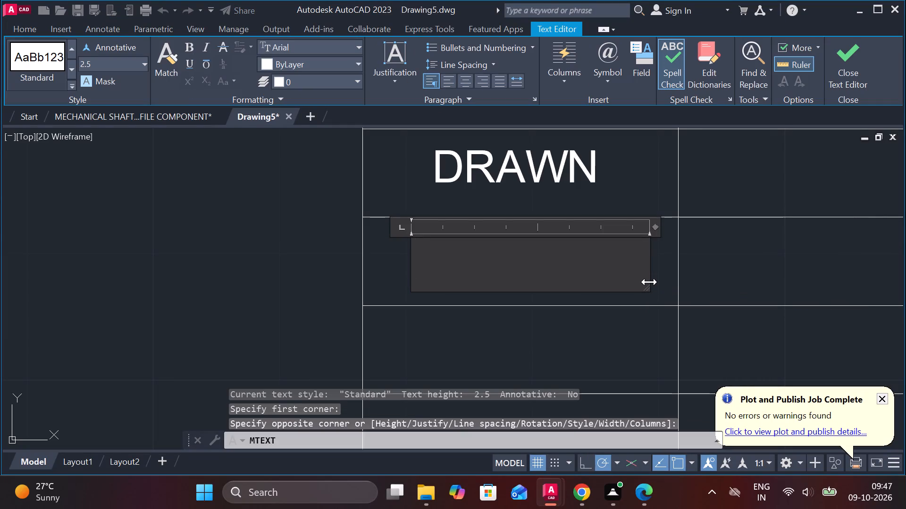
pyautogui.click(463, 81)
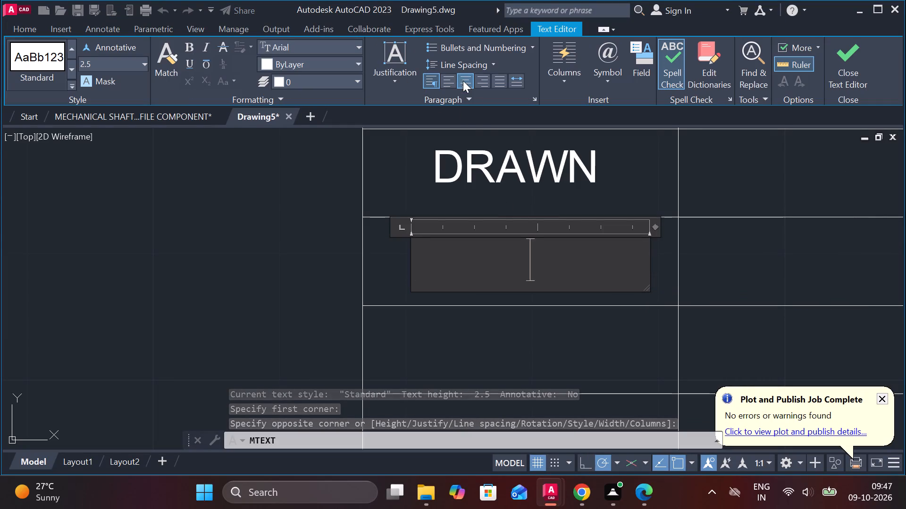
pyautogui.write('CHECKED')
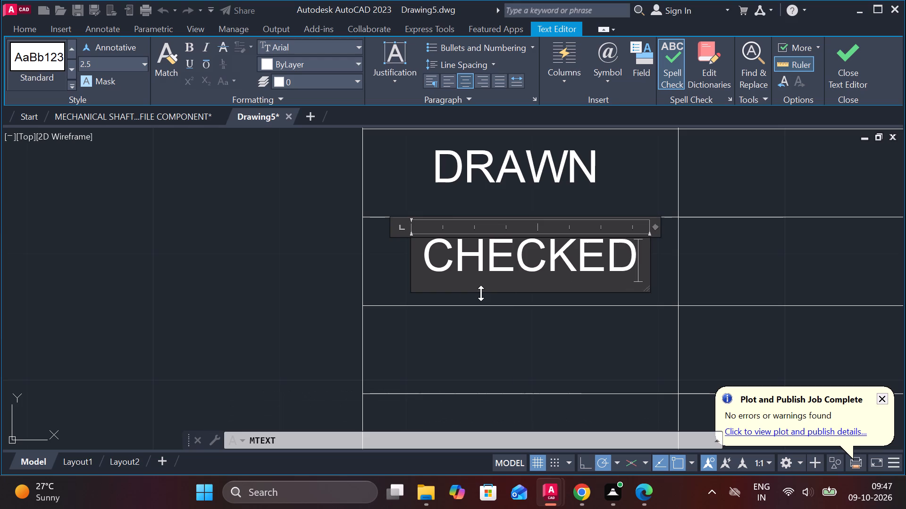
pyautogui.click(839, 77)
# Add centred multiline text STANDARD in the first-column cell below CHECKED.
pyautogui.scroll(-2, 609, 254)
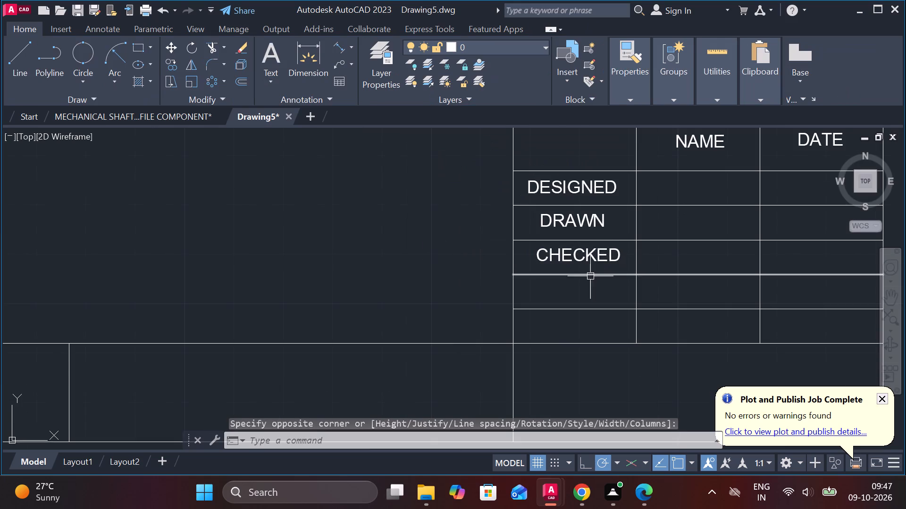
pyautogui.scroll(1, 589, 276)
pyautogui.press('space')
pyautogui.scroll(2, 525, 303)
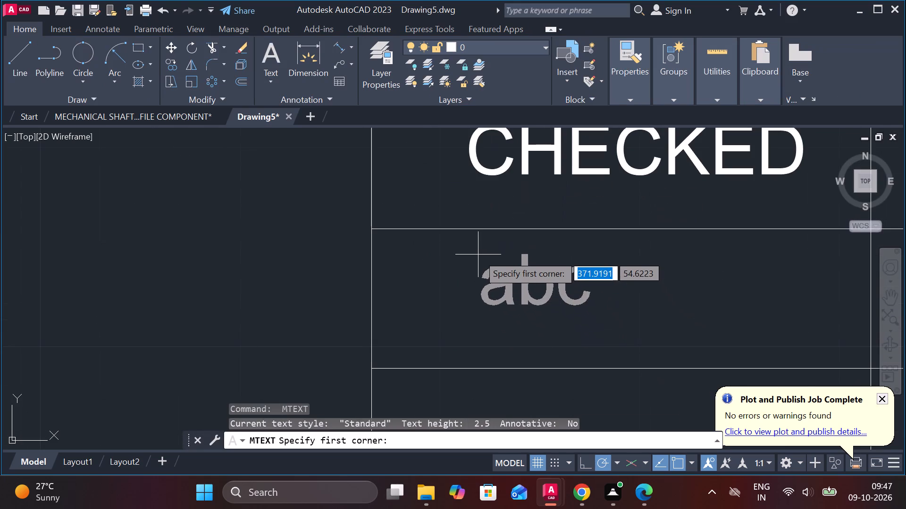
pyautogui.click(463, 256)
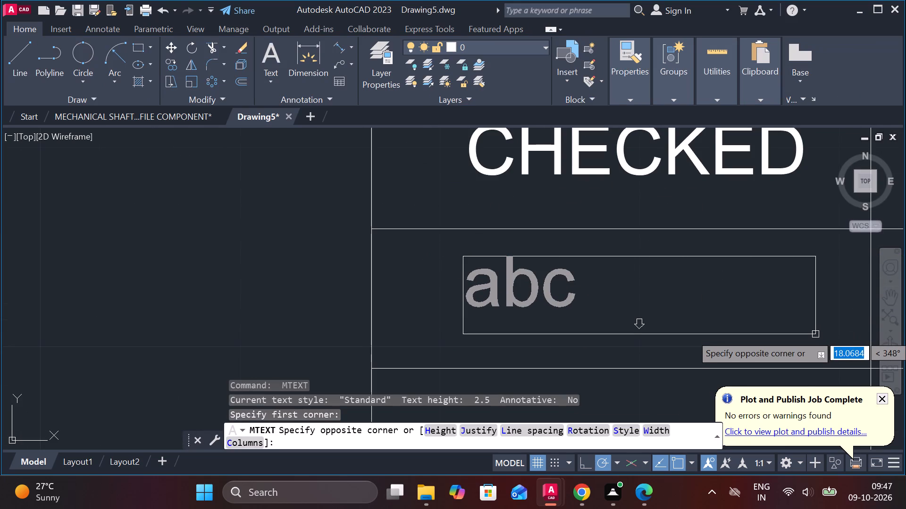
pyautogui.click(815, 334)
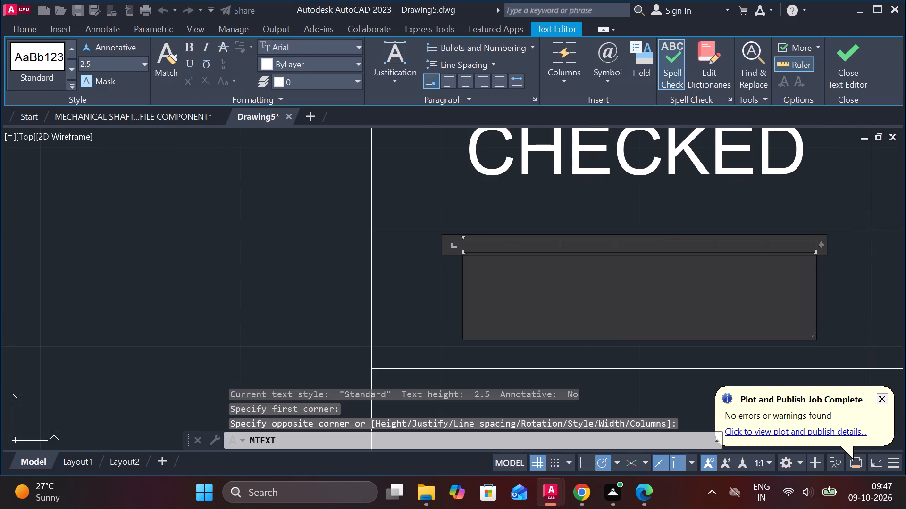
pyautogui.scroll(-2, 741, 319)
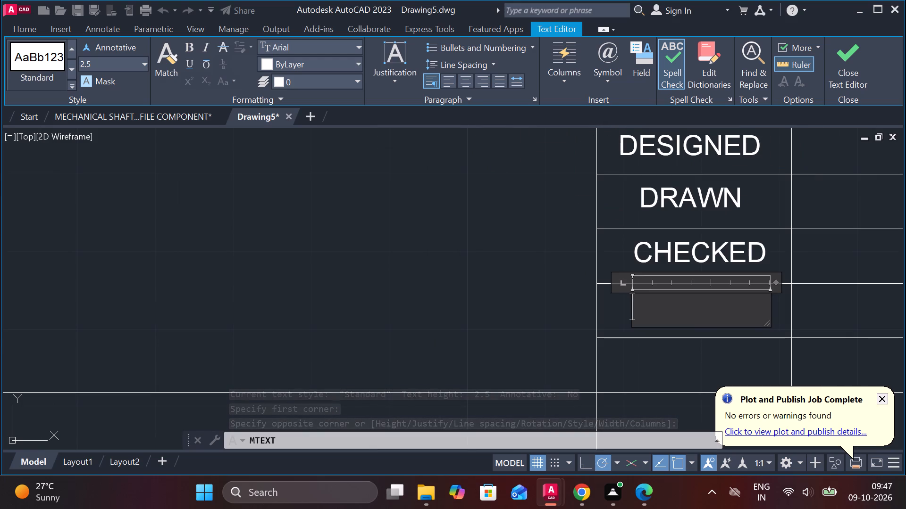
pyautogui.write('STANDARD')
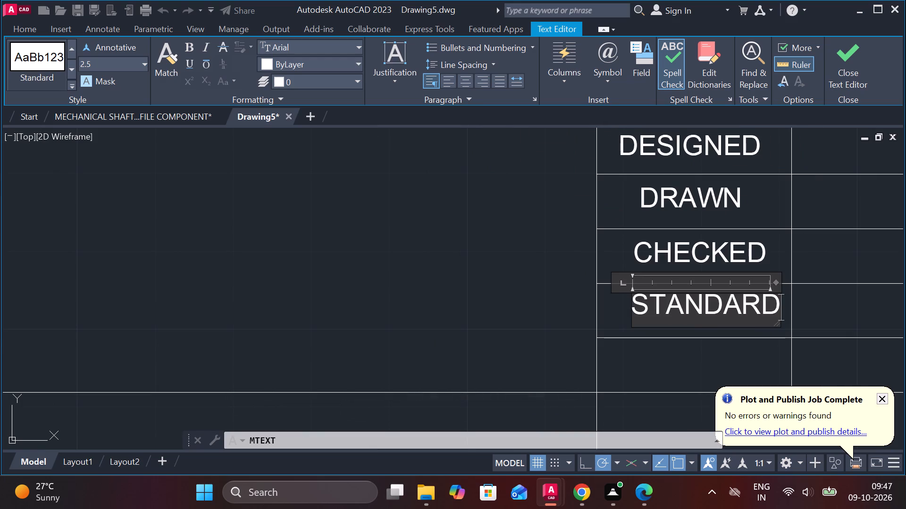
pyautogui.click(470, 87)
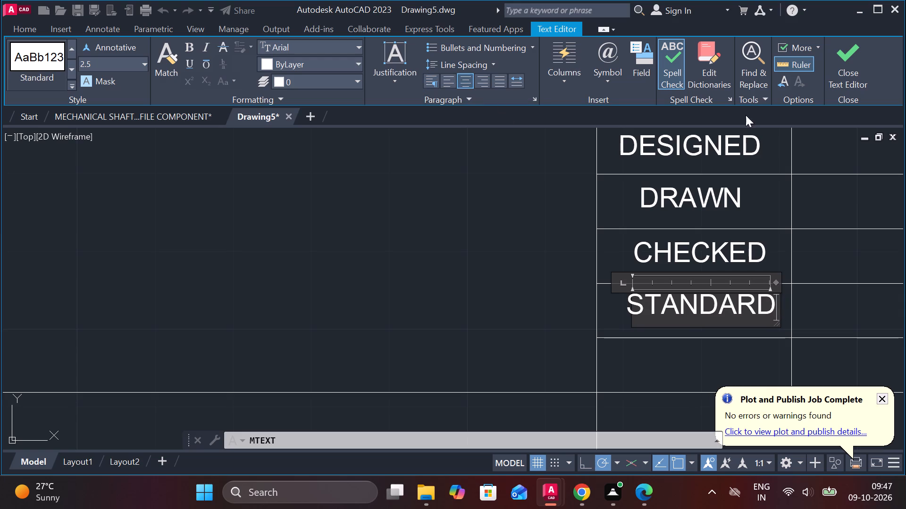
pyautogui.click(827, 63)
# Add centred multiline text APPROVED in the first-column cell below STANDARD.
pyautogui.scroll(-1, 842, 89)
pyautogui.scroll(-1, 679, 301)
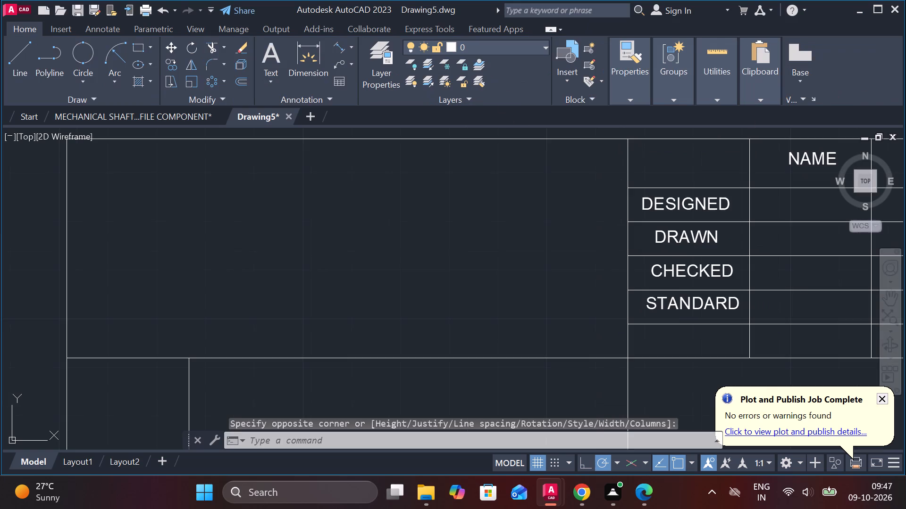
pyautogui.moveTo(647, 311); pyautogui.dragTo(584, 276, button='middle')
pyautogui.scroll(1, 599, 287)
pyautogui.press('space')
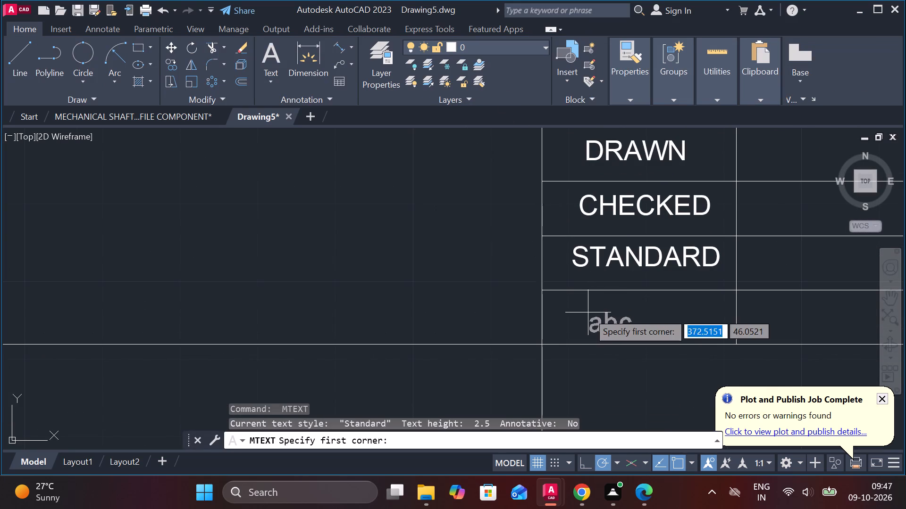
pyautogui.click(575, 303)
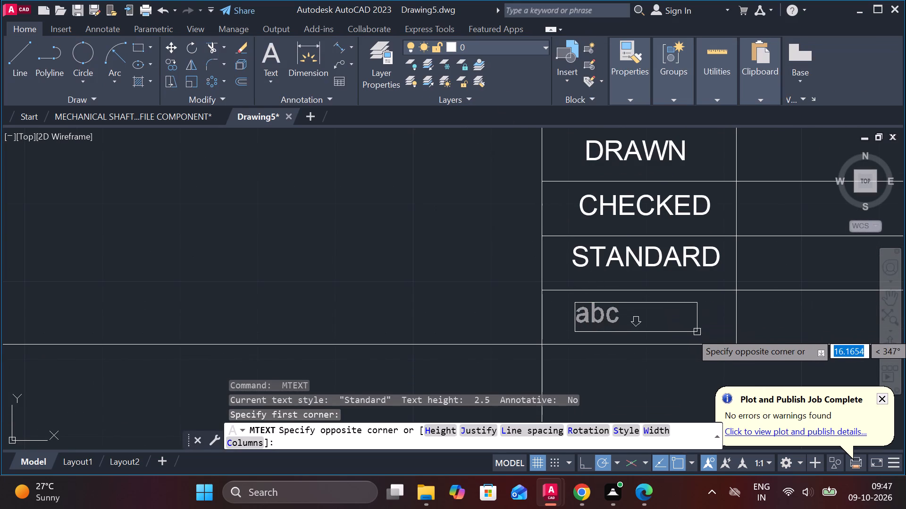
pyautogui.click(717, 333)
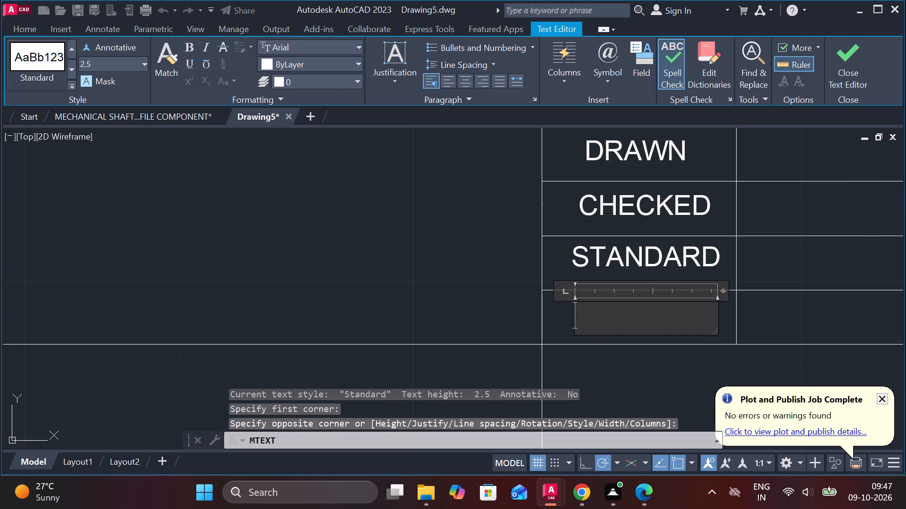
pyautogui.press('a')
pyautogui.write('PPROVED')
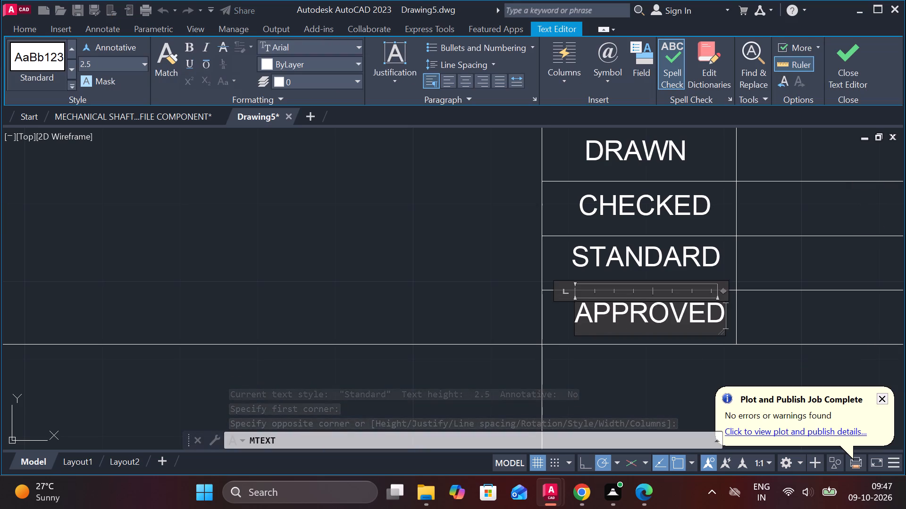
pyautogui.click(451, 83)
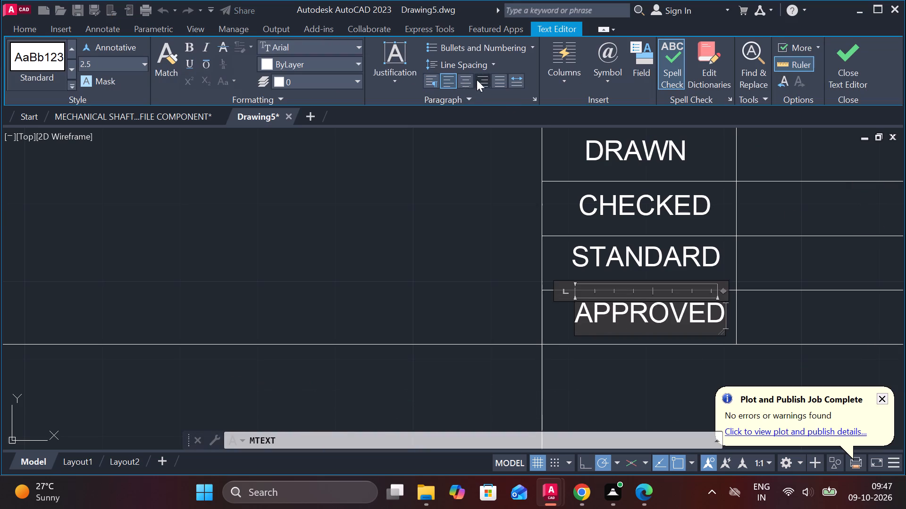
pyautogui.click(463, 79)
pyautogui.click(834, 70)
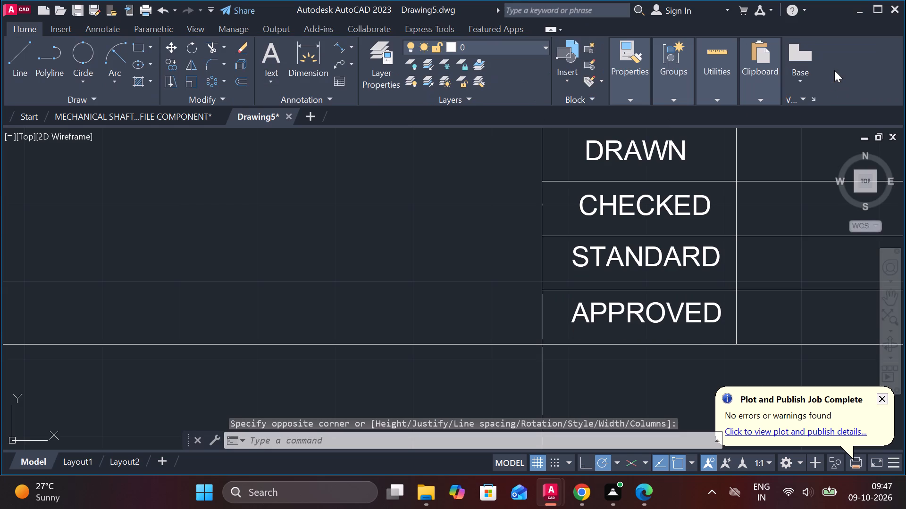
# Add multiline text DRAWING NO in the upper part of the large cell below the APPROVED row.
pyautogui.scroll(-1, 781, 128)
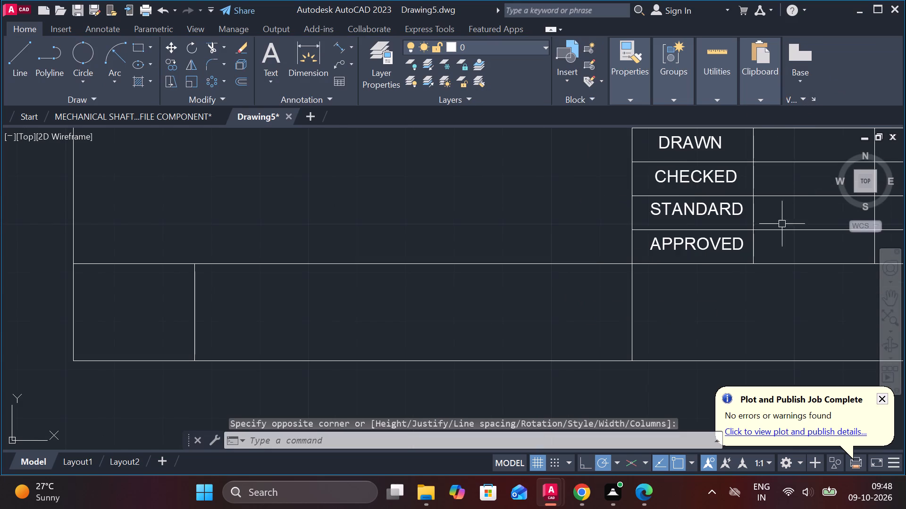
pyautogui.scroll(-1, 779, 229)
pyautogui.scroll(1, 756, 266)
pyautogui.moveTo(733, 264); pyautogui.dragTo(496, 233, button='middle')
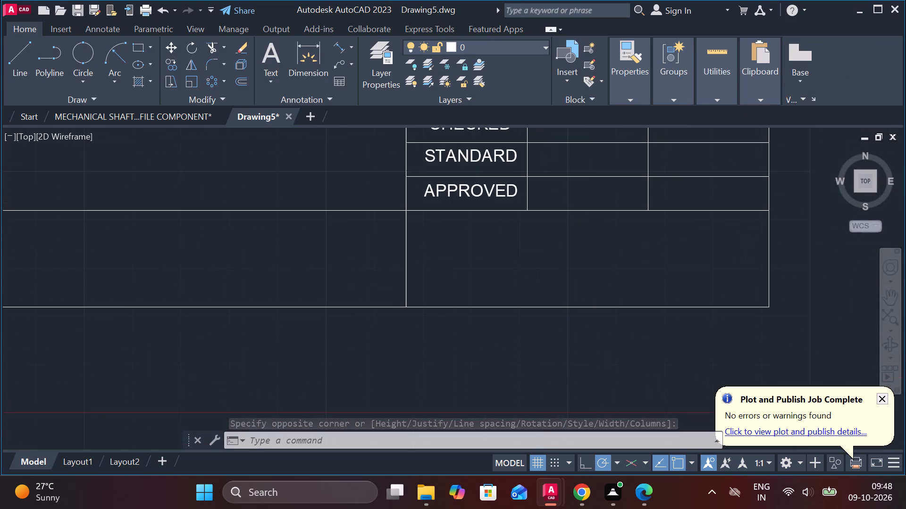
pyautogui.press('space')
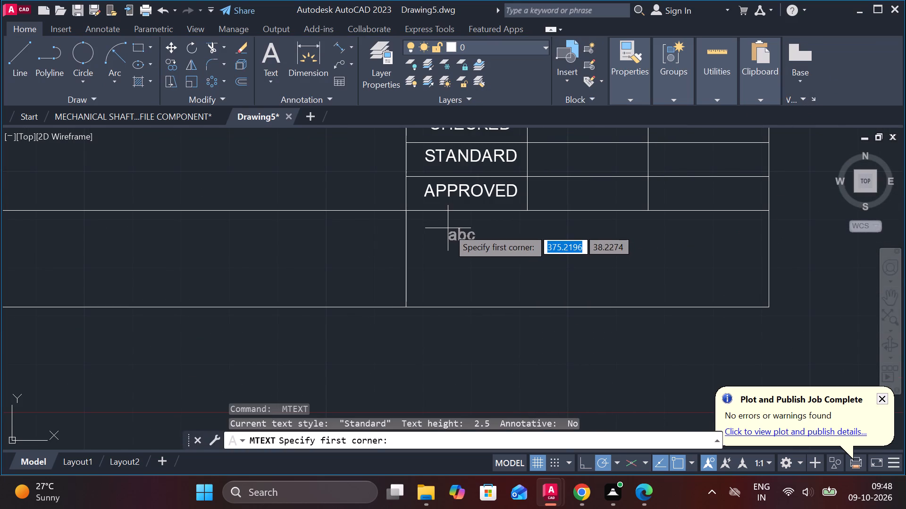
pyautogui.click(448, 228)
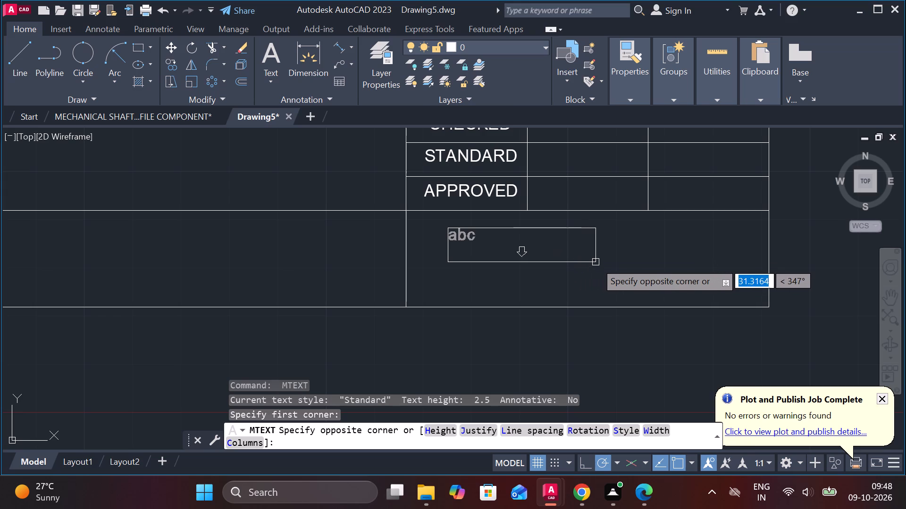
pyautogui.click(599, 261)
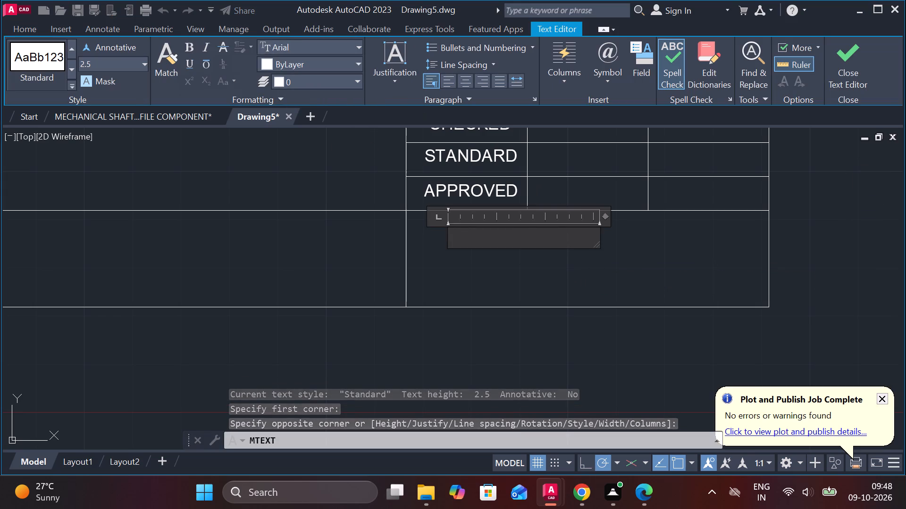
pyautogui.write('DES')
pyautogui.write('IGNED')
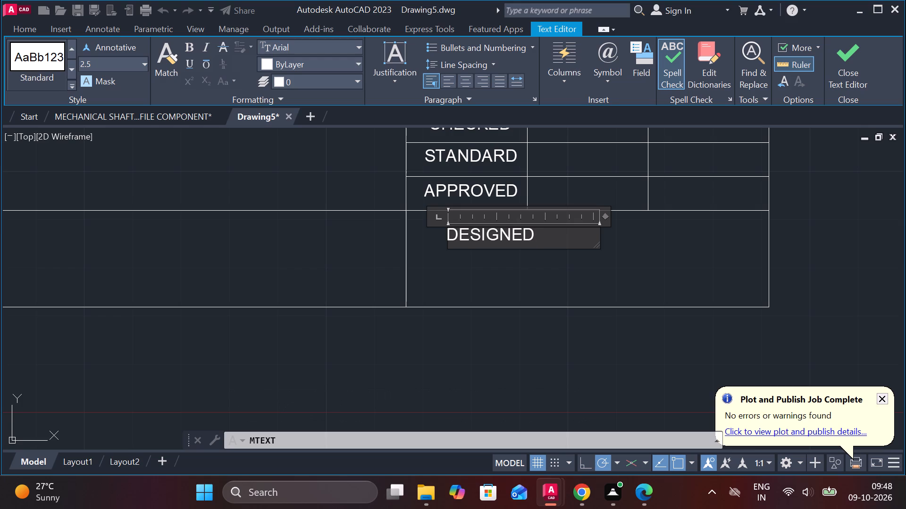
pyautogui.press('BackSpace')
pyautogui.press('BackSpace')
pyautogui.press('BackSpace')
pyautogui.press('BackSpace')
pyautogui.press('BackSpace')
pyautogui.press('BackSpace')
pyautogui.press('BackSpace')
pyautogui.write('RAWING')
pyautogui.press('space')
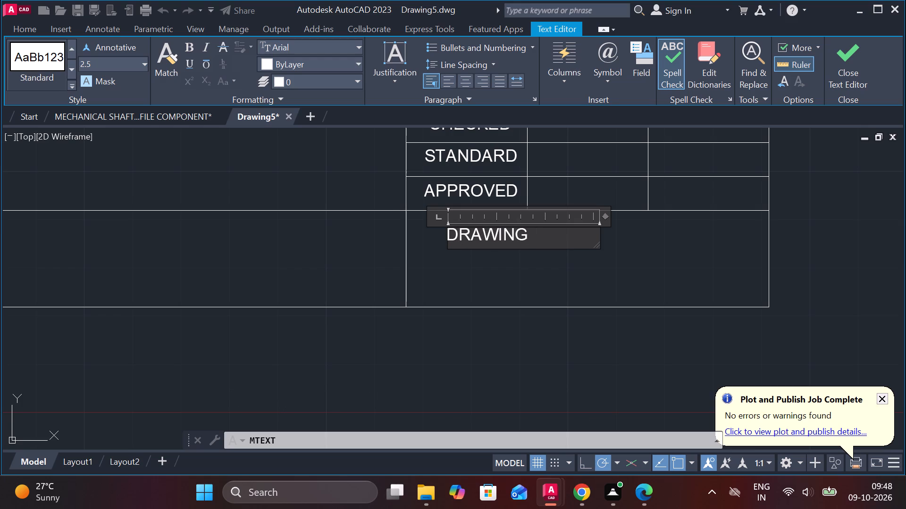
pyautogui.write('NO')
pyautogui.click(838, 50)
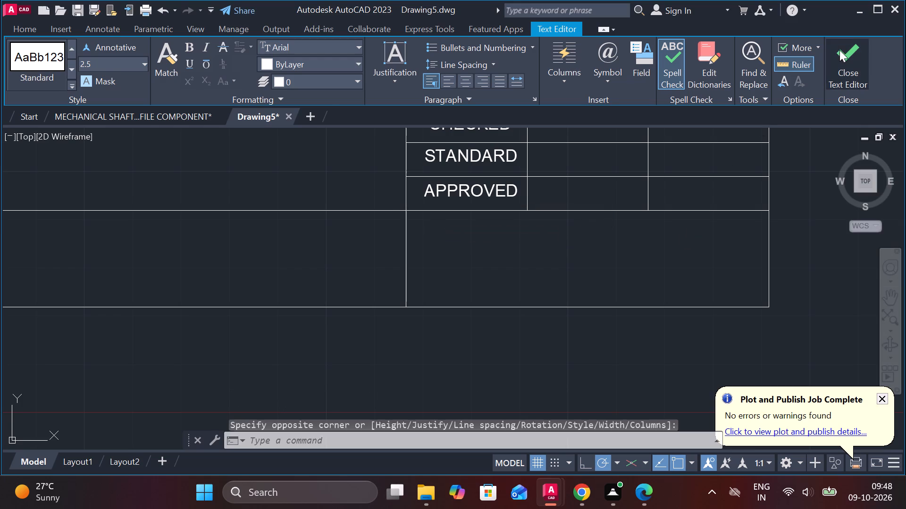
# Add multiline text SHEET NO 1 of 1 in the lower right part of the DRAWING NO cell.
pyautogui.press('space')
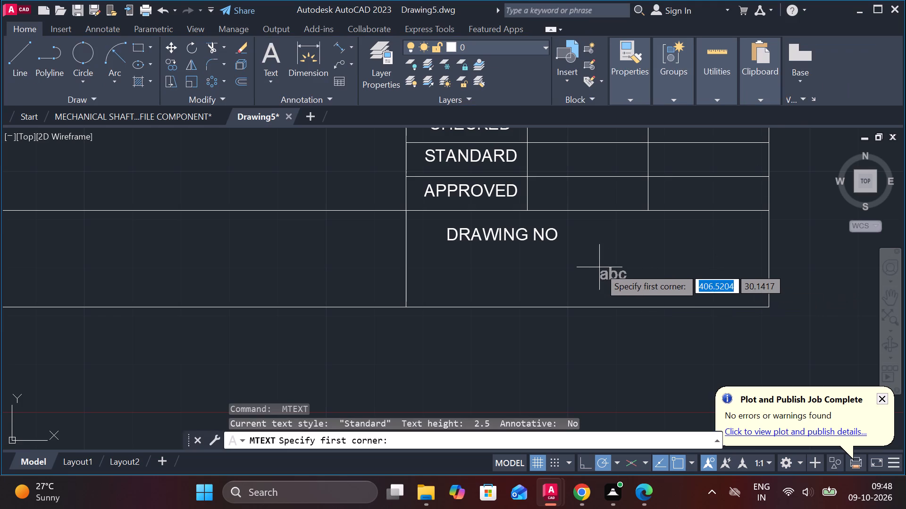
pyautogui.click(612, 267)
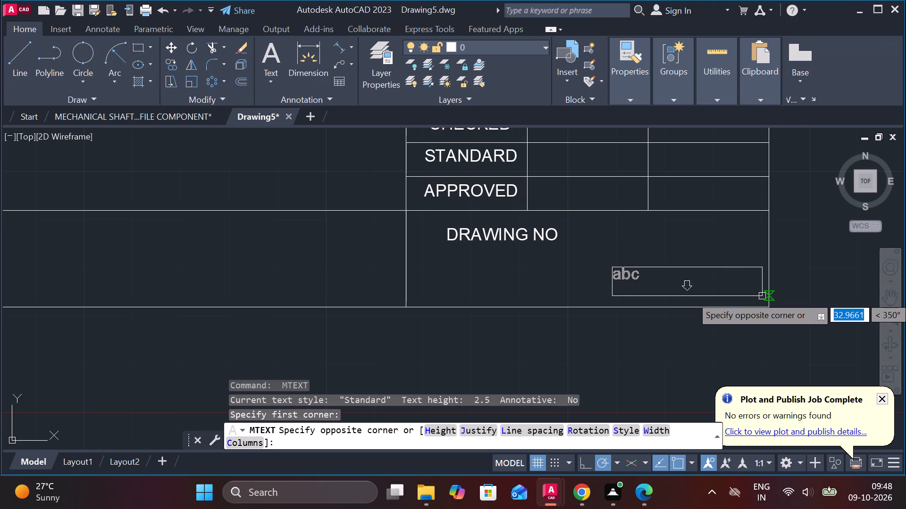
pyautogui.click(754, 296)
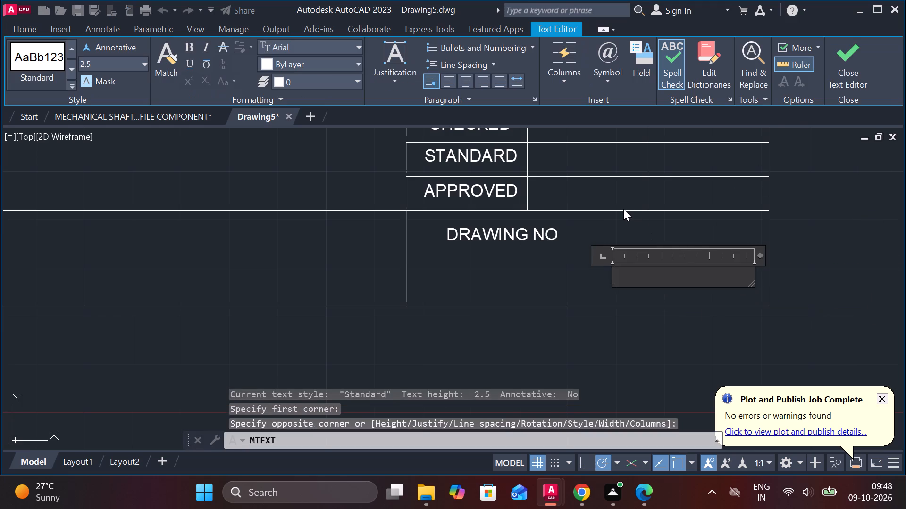
pyautogui.write('SHEET NO')
pyautogui.press('space')
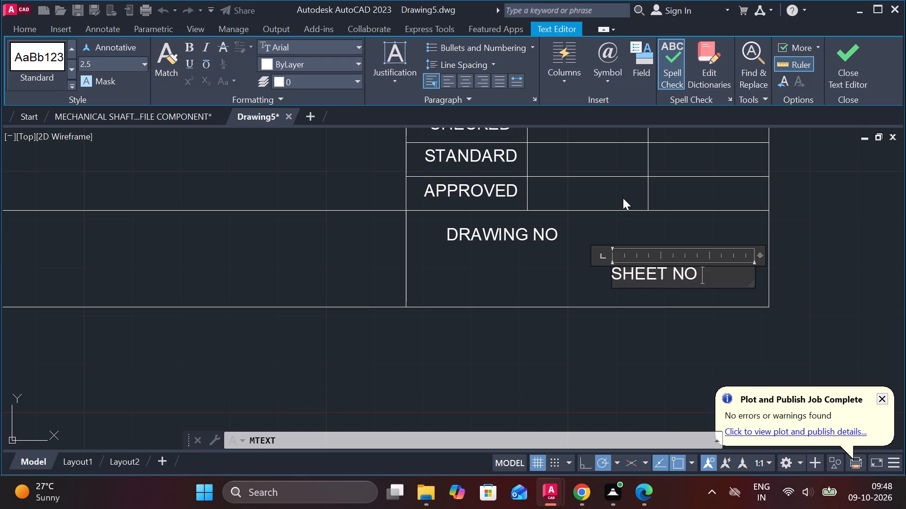
pyautogui.press('1')
pyautogui.write('of')
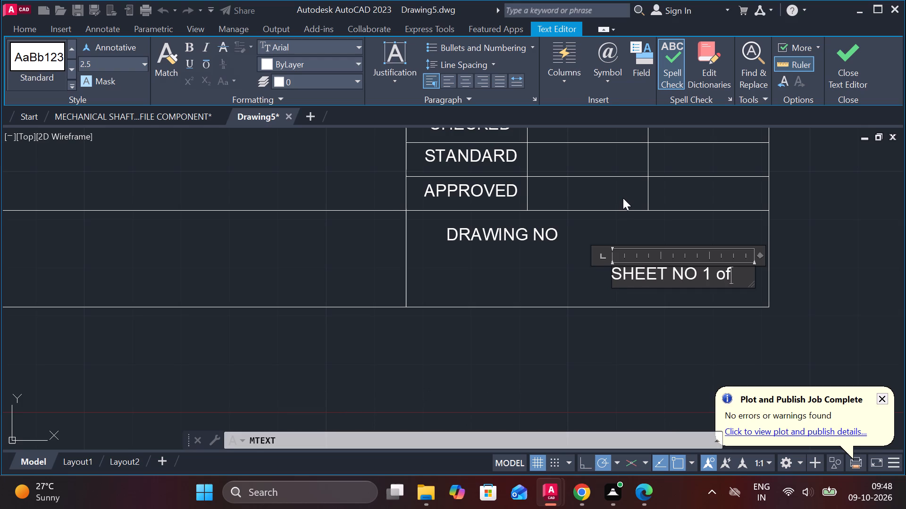
pyautogui.press('space')
pyautogui.press('1')
pyautogui.click(845, 72)
# Add centred multiline text SCALE 1:1 in the upper part of the title block's small bottom-left cell.
pyautogui.scroll(-2, 720, 249)
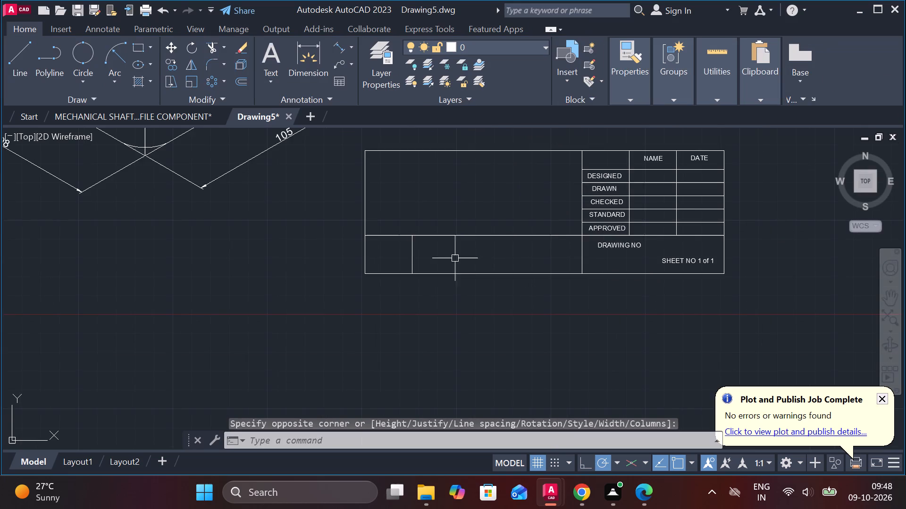
pyautogui.scroll(1, 405, 258)
pyautogui.press('space')
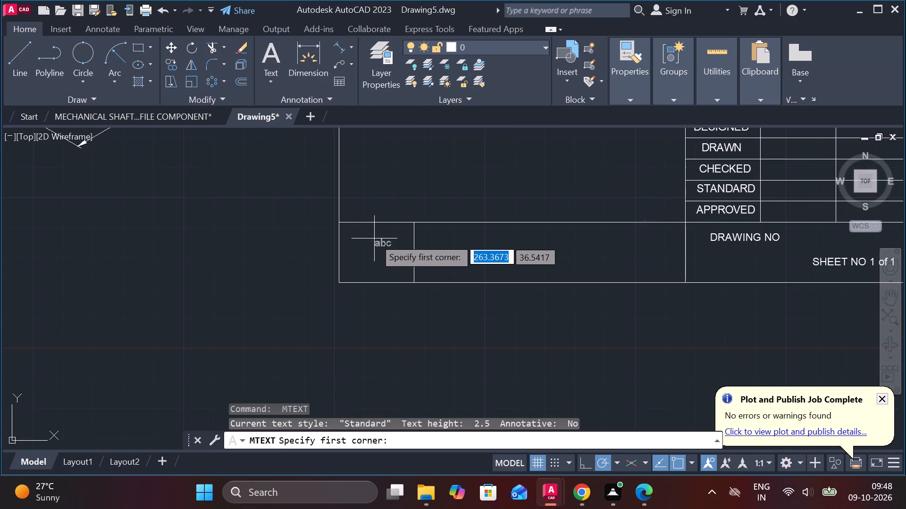
pyautogui.scroll(3, 367, 230)
pyautogui.click(277, 230)
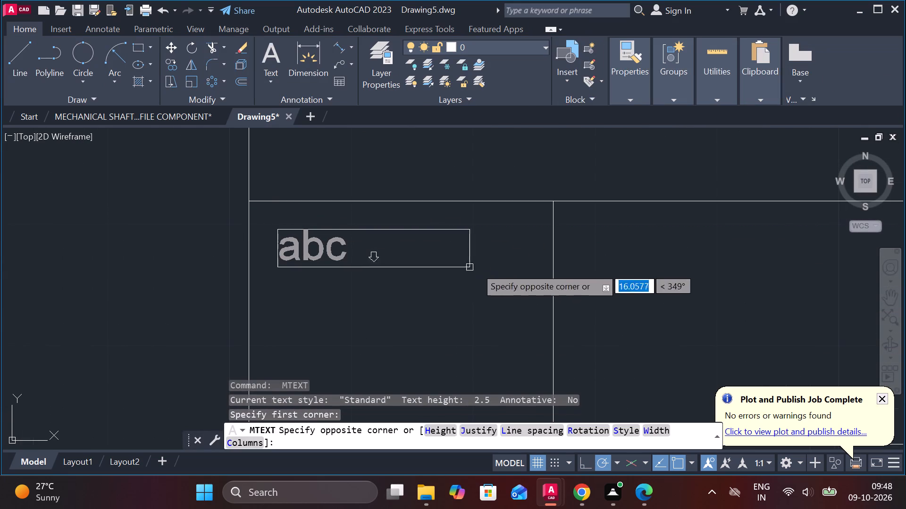
pyautogui.click(512, 287)
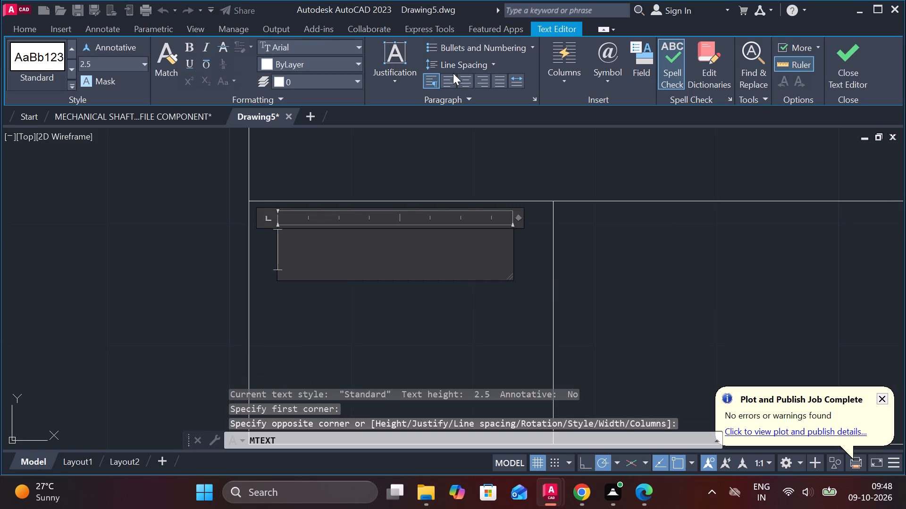
pyautogui.click(463, 83)
pyautogui.click(426, 243)
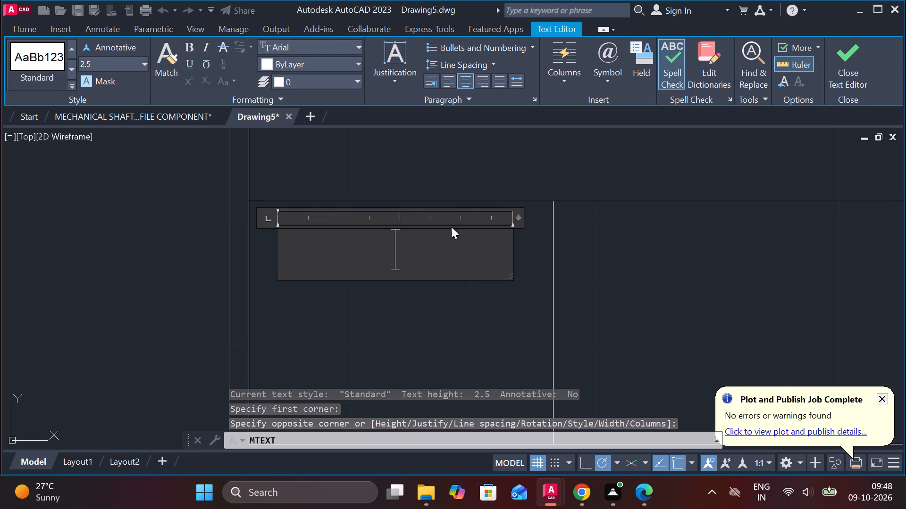
pyautogui.press('s')
pyautogui.write('CALE')
pyautogui.press('space')
pyautogui.write('1')
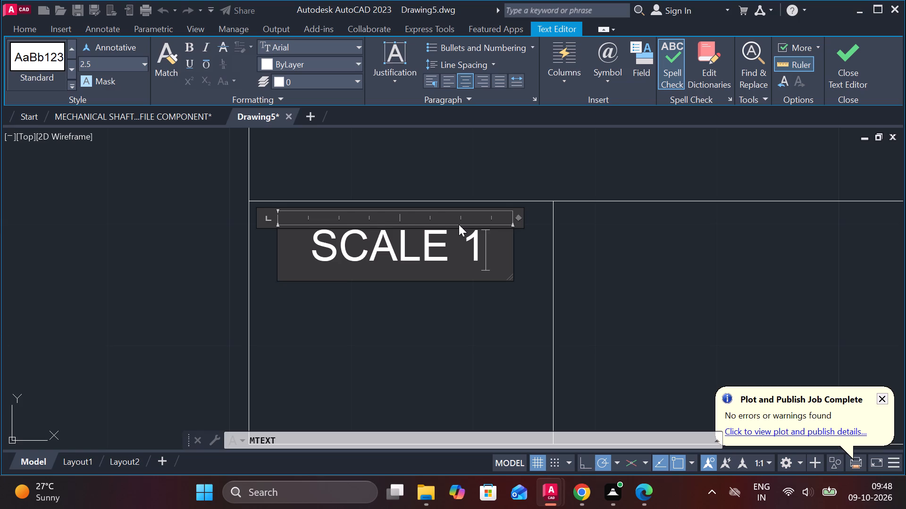
pyautogui.hotkey('shift', ':')
pyautogui.press('1')
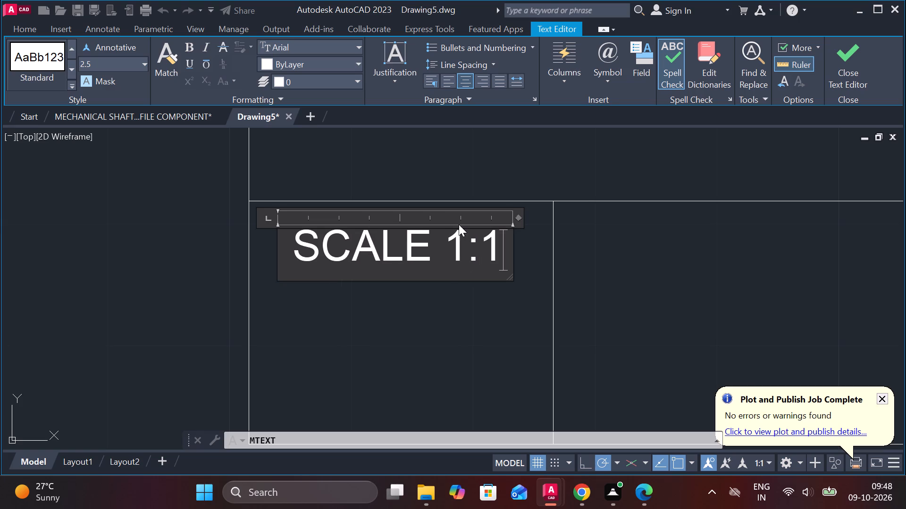
pyautogui.click(840, 73)
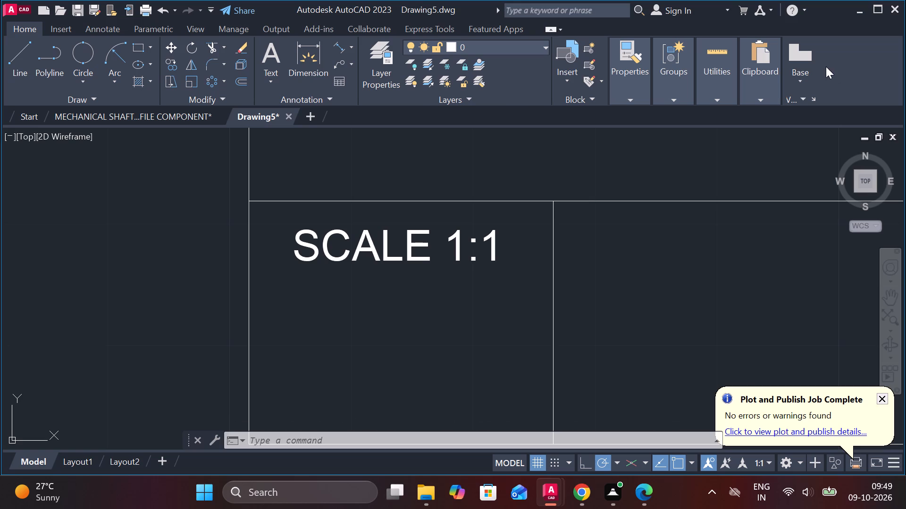
# Draw a horizontal line across the middle of the scale cell, joining the midpoints of its vertical sides.
pyautogui.click(25, 44)
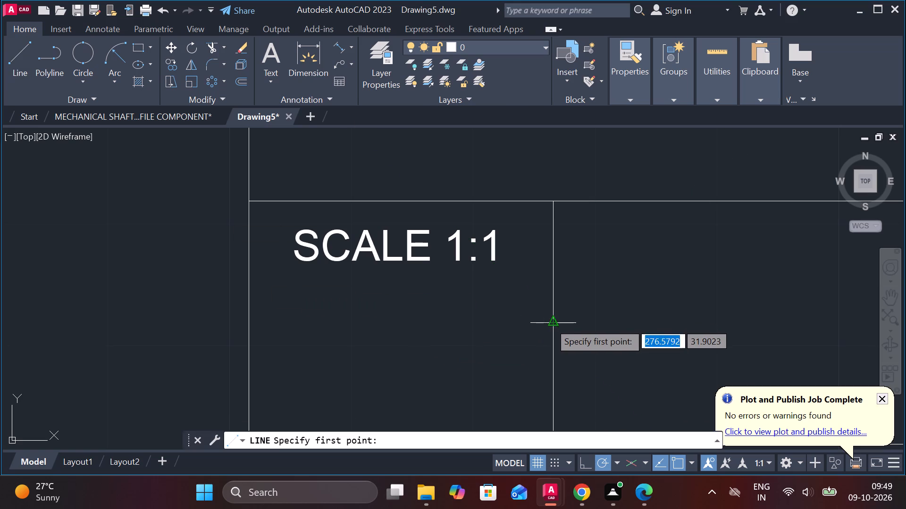
pyautogui.click(549, 322)
pyautogui.click(249, 321)
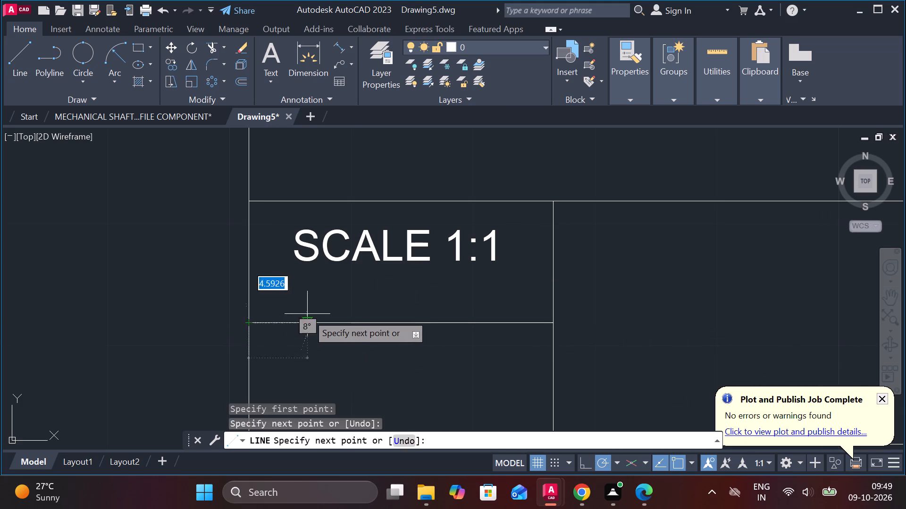
pyautogui.scroll(-2, 307, 314)
pyautogui.press('Escape')
# Draw a circle of diameter 3 in the left part of the empty cell below SCALE 1:1.
pyautogui.moveTo(599, 299); pyautogui.dragTo(552, 299, button='middle')
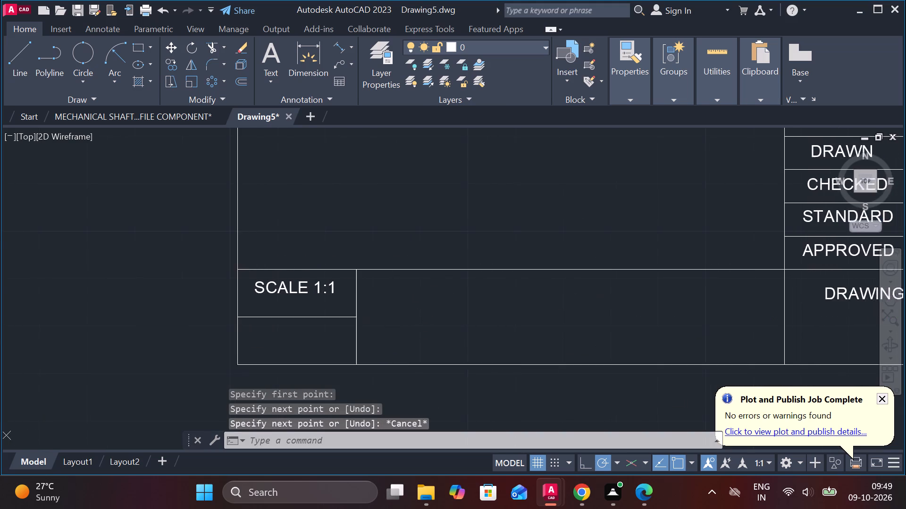
pyautogui.moveTo(552, 299); pyautogui.dragTo(552, 309, button='middle')
pyautogui.scroll(1, 295, 347)
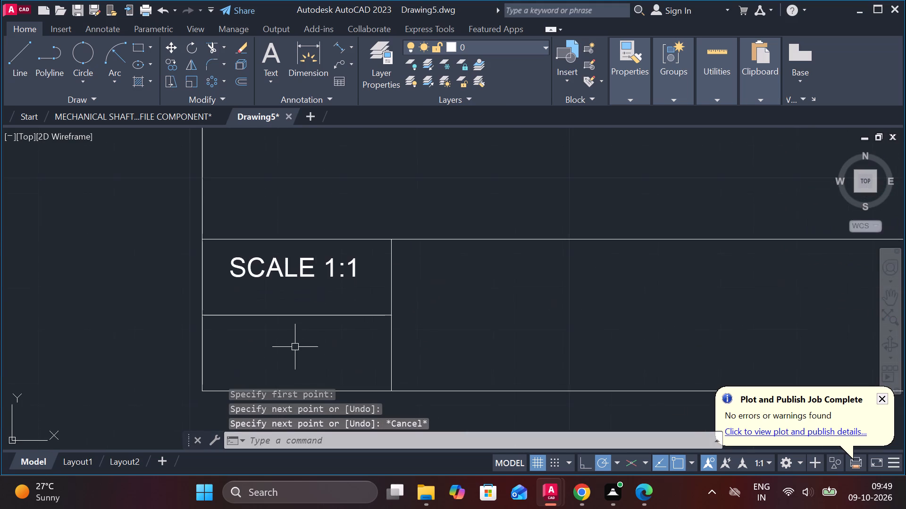
pyautogui.moveTo(298, 347); pyautogui.dragTo(445, 310, button='middle')
pyautogui.press('c')
pyautogui.press('Return')
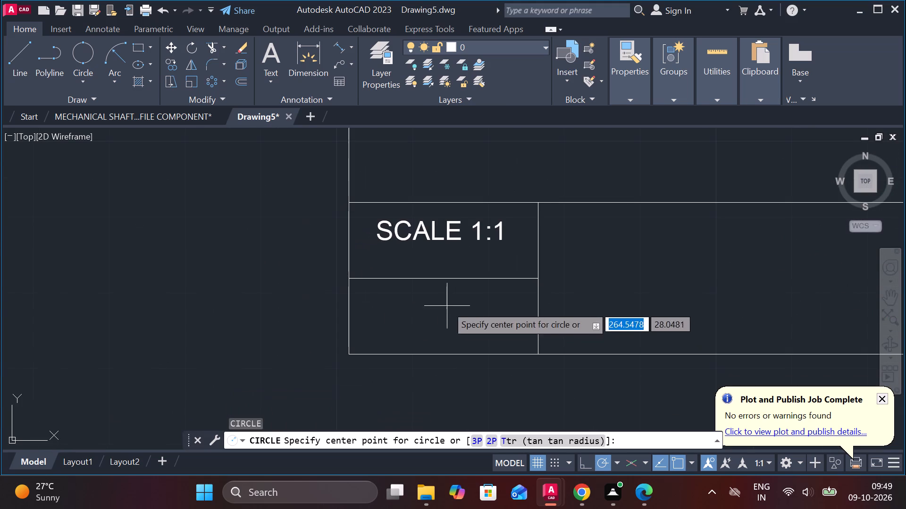
pyautogui.scroll(1, 408, 316)
pyautogui.click(372, 312)
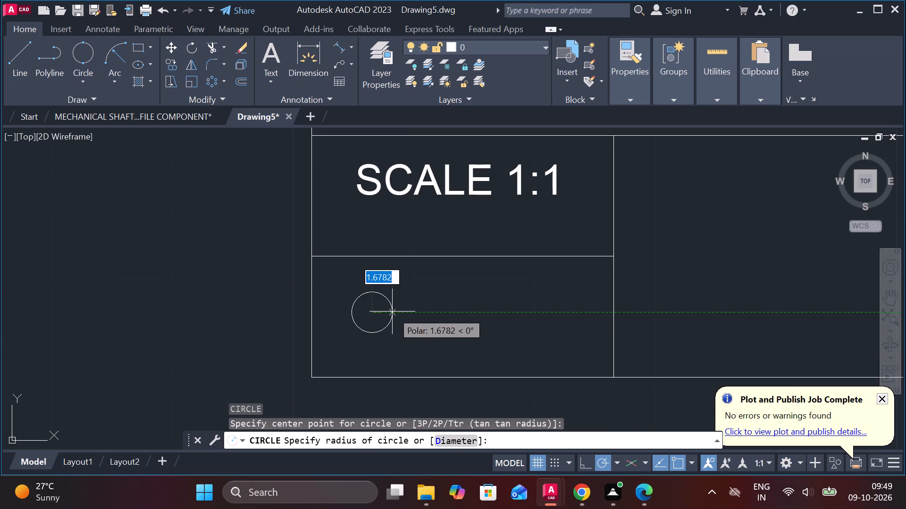
pyautogui.write('D')
pyautogui.press('space')
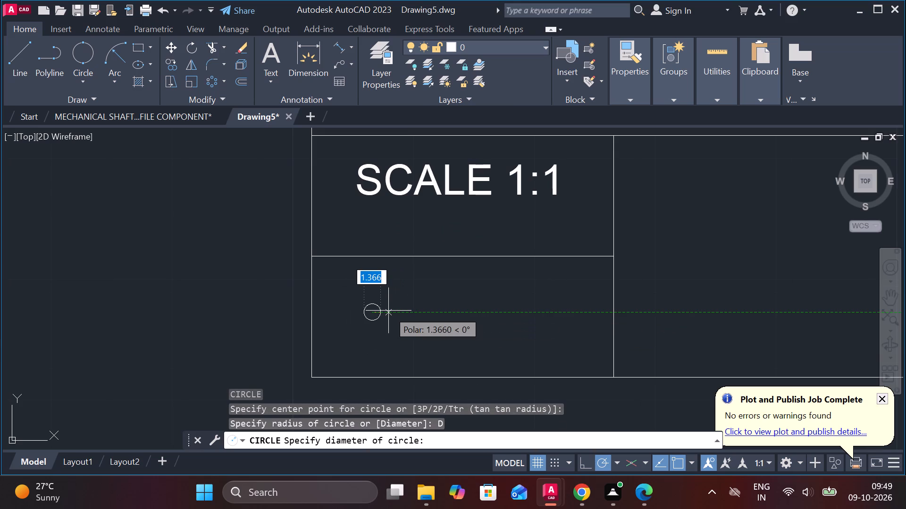
pyautogui.press('3')
pyautogui.press('Return')
# Draw a concentric circle of diameter 5 around the diameter 3 circle.
pyautogui.press('space')
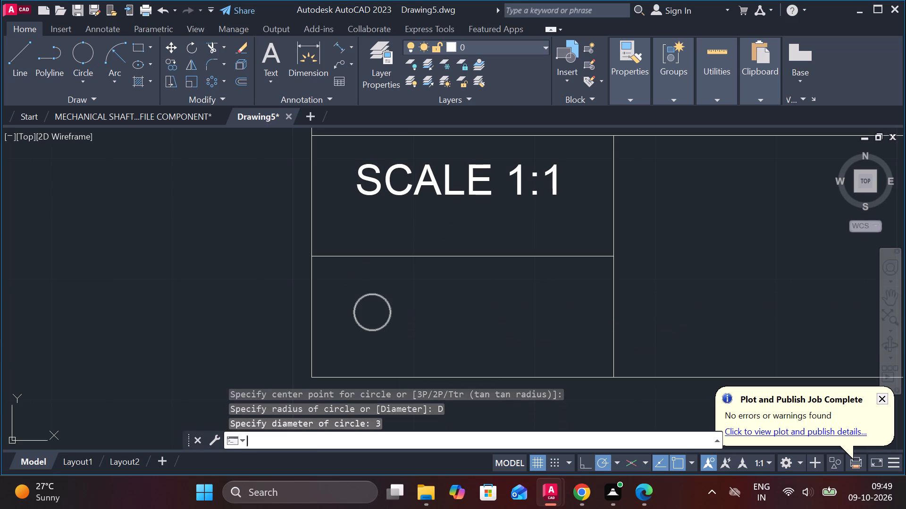
pyautogui.click(372, 314)
pyautogui.write('D')
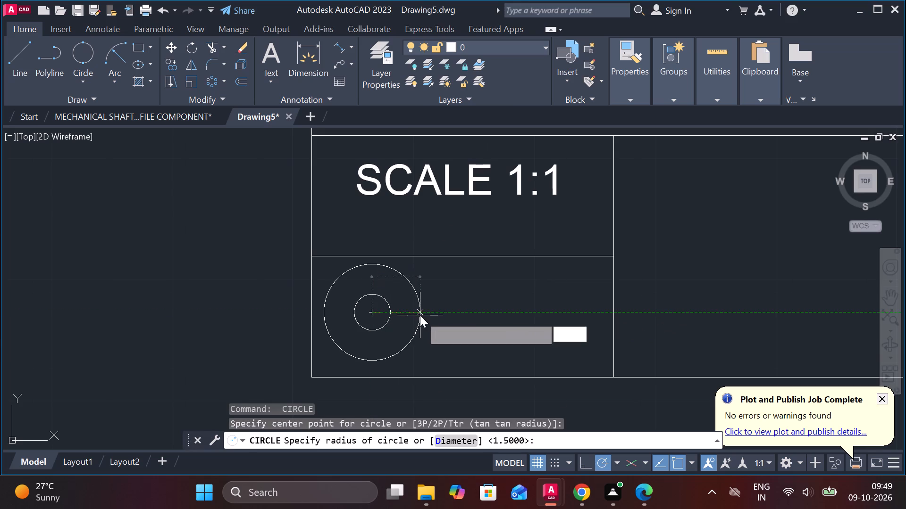
pyautogui.press('space')
pyautogui.press('5')
pyautogui.press('Return')
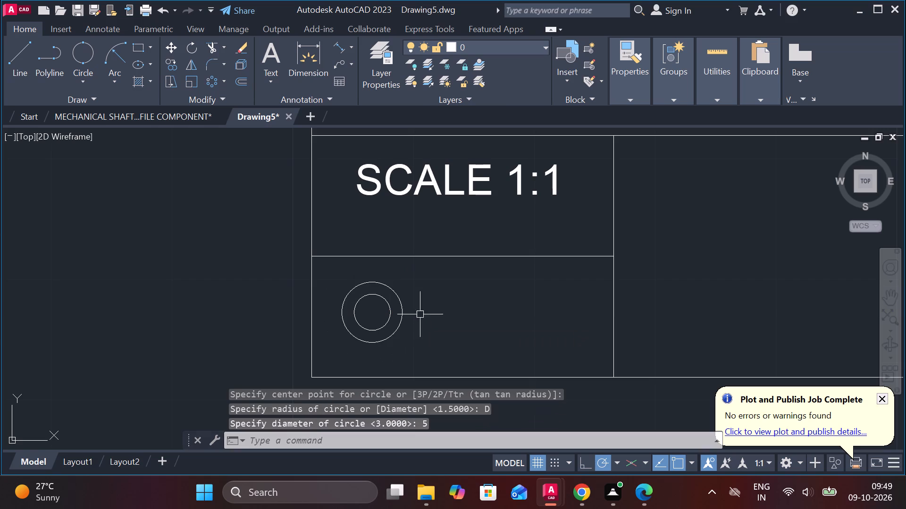
# Draw a vertical line 5 long about 10 right of the circles' centre, aligned with the outer circle's top and bottom quadrants.
pyautogui.click(27, 52)
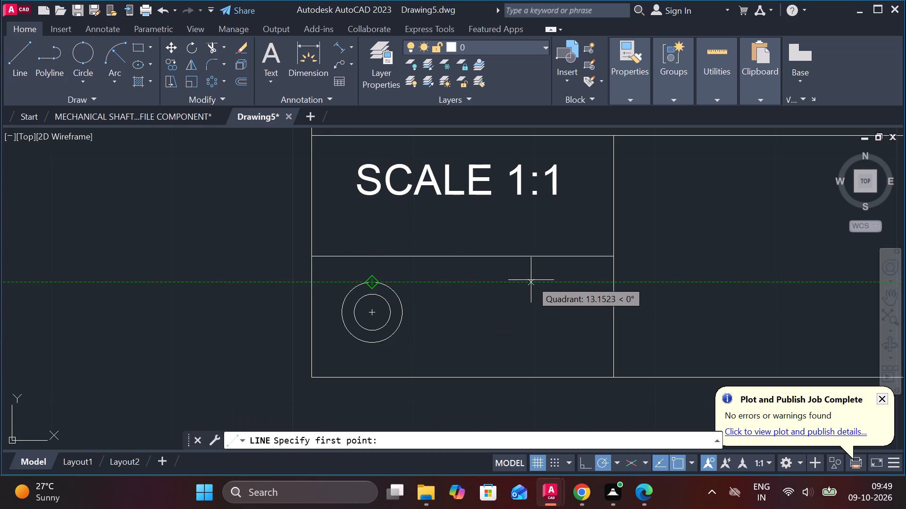
pyautogui.click(493, 282)
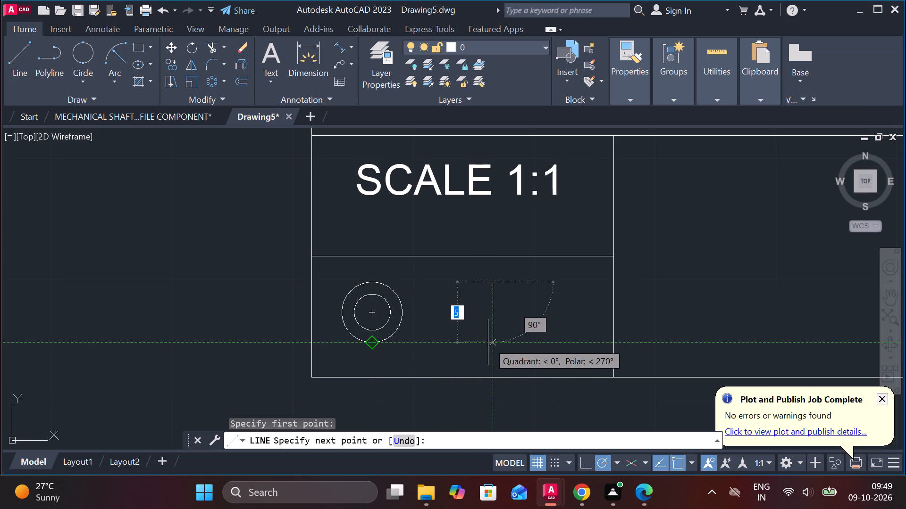
pyautogui.click(488, 342)
pyautogui.press('Escape')
# Complete the projection symbol's trapezoid with a 3-long vertical line aligned to the inner circle and two slanted lines to the 5-long line.
pyautogui.press('space')
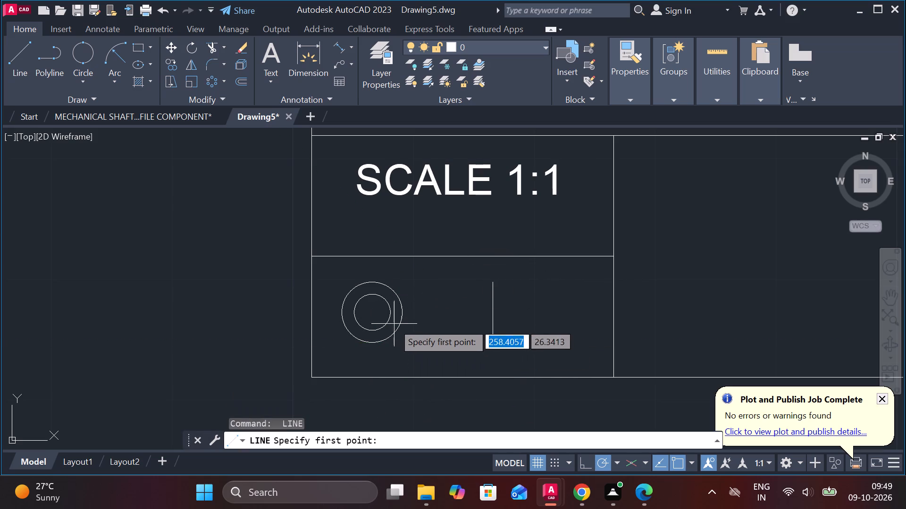
pyautogui.click(417, 300)
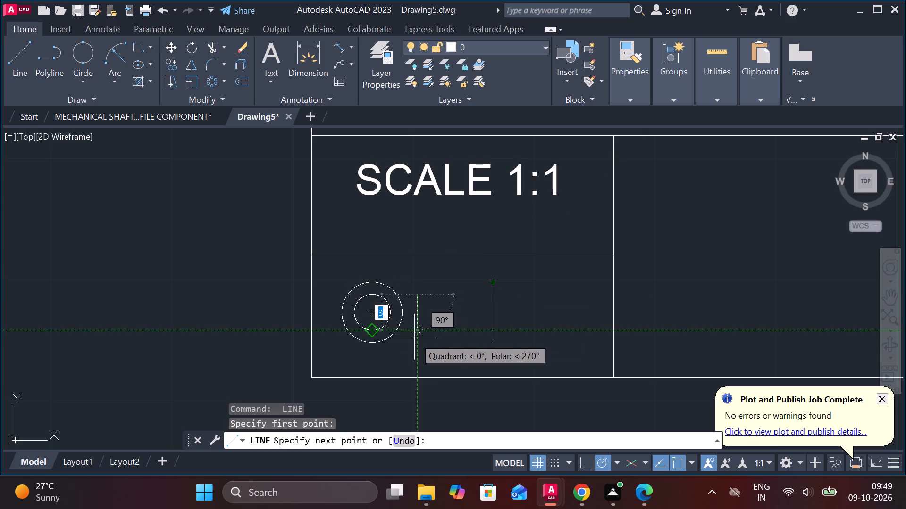
pyautogui.click(414, 337)
pyautogui.click(497, 345)
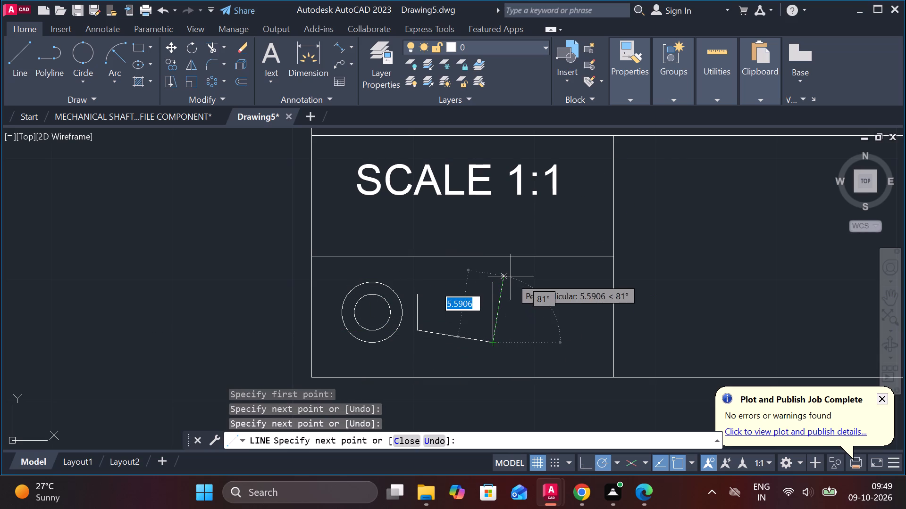
pyautogui.press('Escape')
pyautogui.press('space')
pyautogui.click(410, 293)
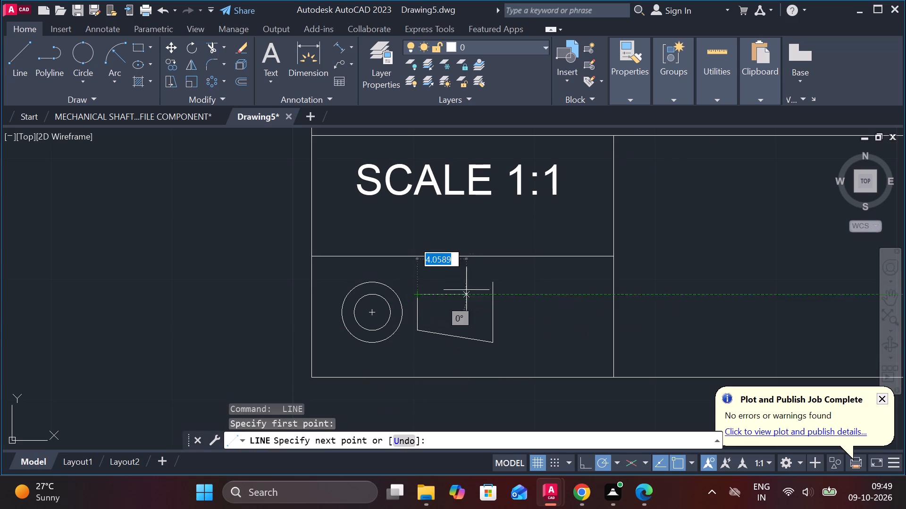
pyautogui.click(497, 283)
pyautogui.press('`')
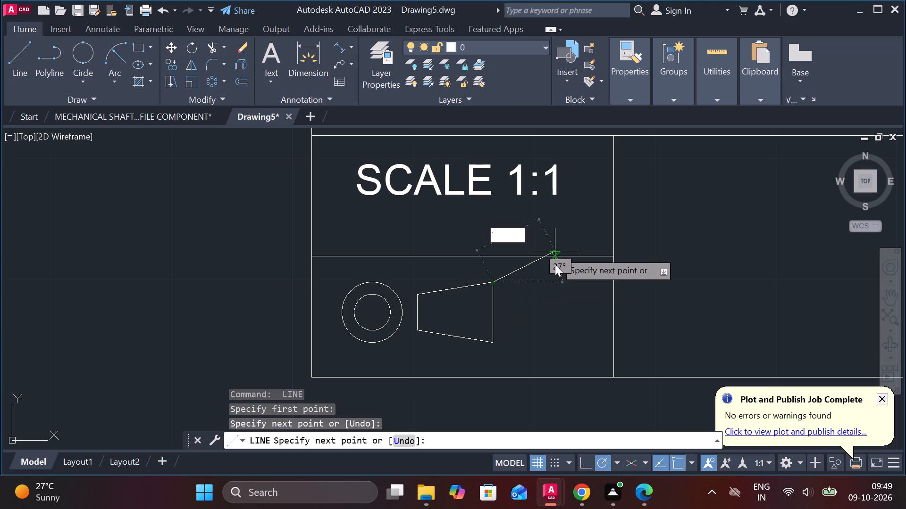
pyautogui.press('Escape')
pyautogui.press('Escape')
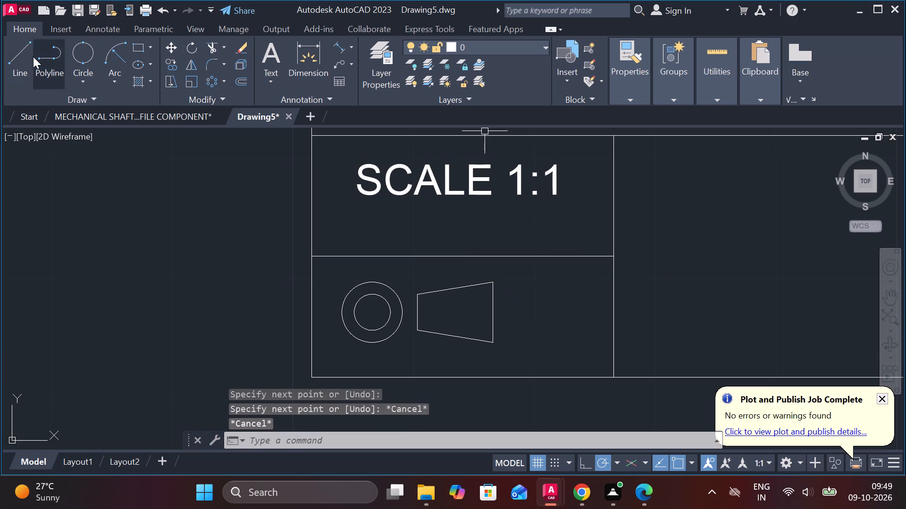
# Draw a horizontal centreline through the circles' centre, extending from outside the outer circle to just past the trapezoid's 5-long side.
pyautogui.click(27, 52)
pyautogui.scroll(1, 498, 330)
pyautogui.moveTo(503, 312); pyautogui.dragTo(530, 287, button='middle')
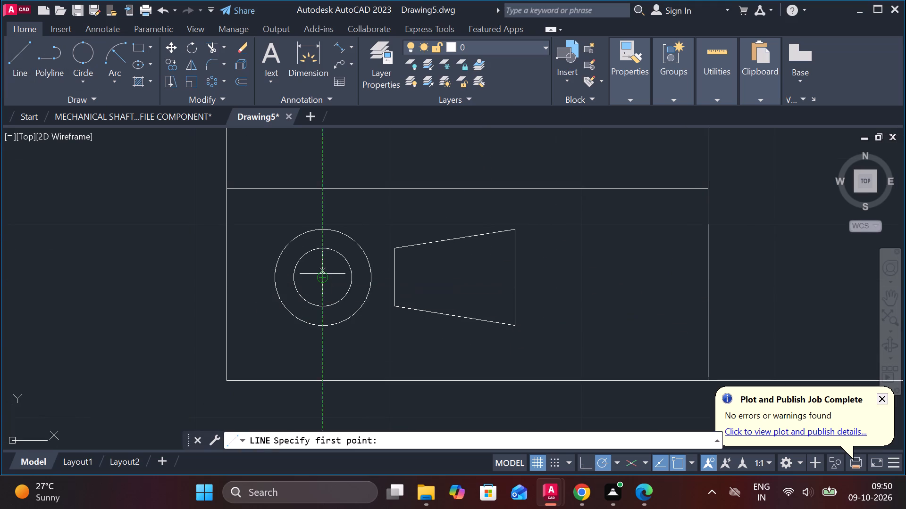
pyautogui.click(255, 286)
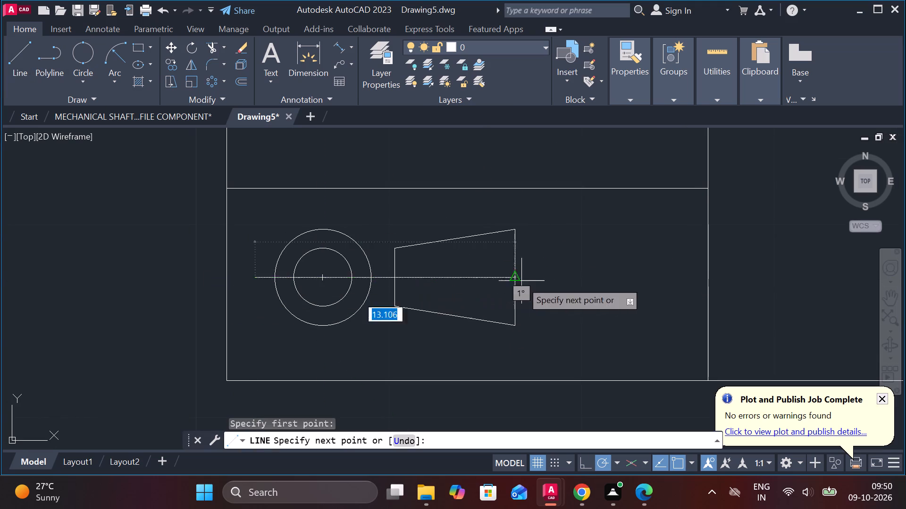
pyautogui.click(541, 279)
pyautogui.press('Escape')
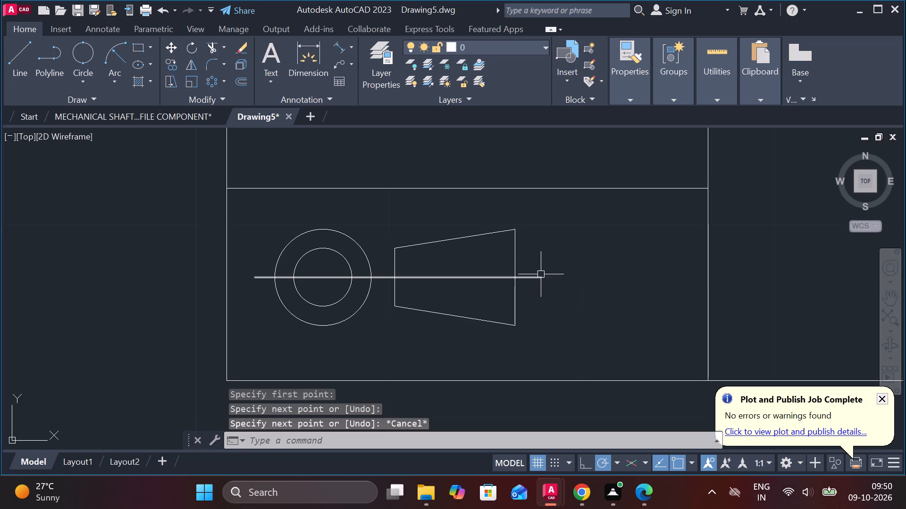
# Draw a vertical centreline about 7.6 long through the circles' centre, extending beyond the outer circle at both ends.
pyautogui.press('space')
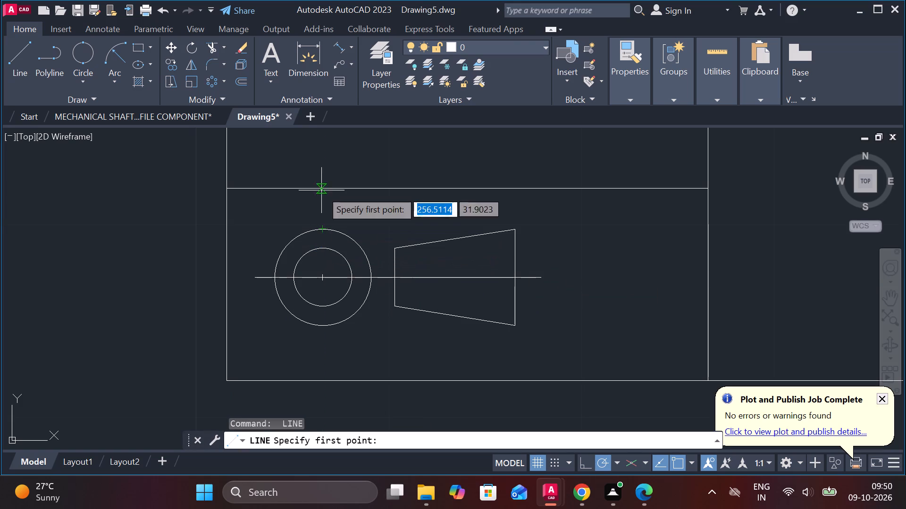
pyautogui.click(321, 207)
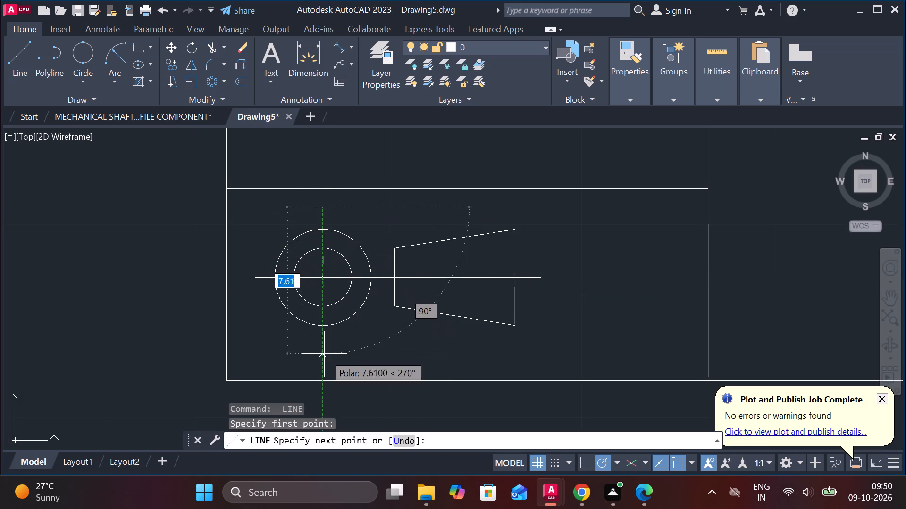
pyautogui.click(324, 354)
pyautogui.press('Escape')
# Move the whole projection symbol with its centrelines horizontally to the right, to the middle of the cell below SCALE 1:1.
pyautogui.scroll(-1, 449, 320)
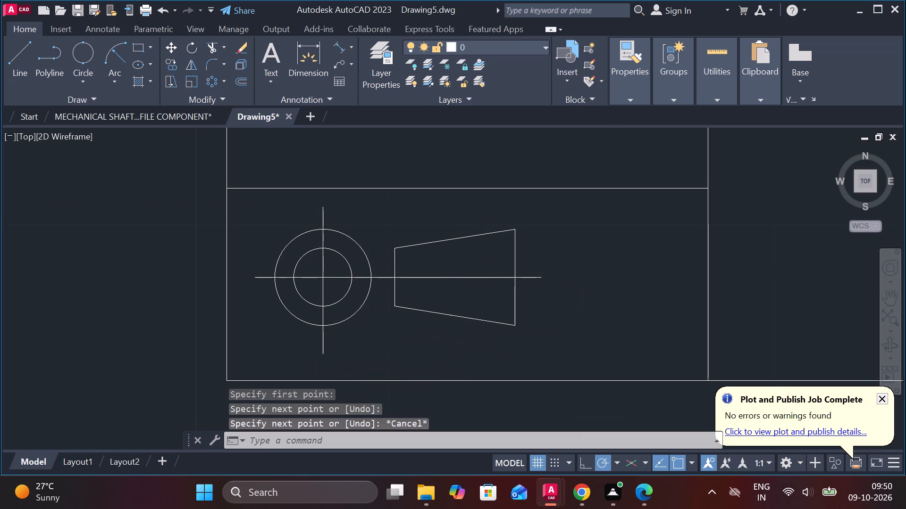
pyautogui.click(516, 346)
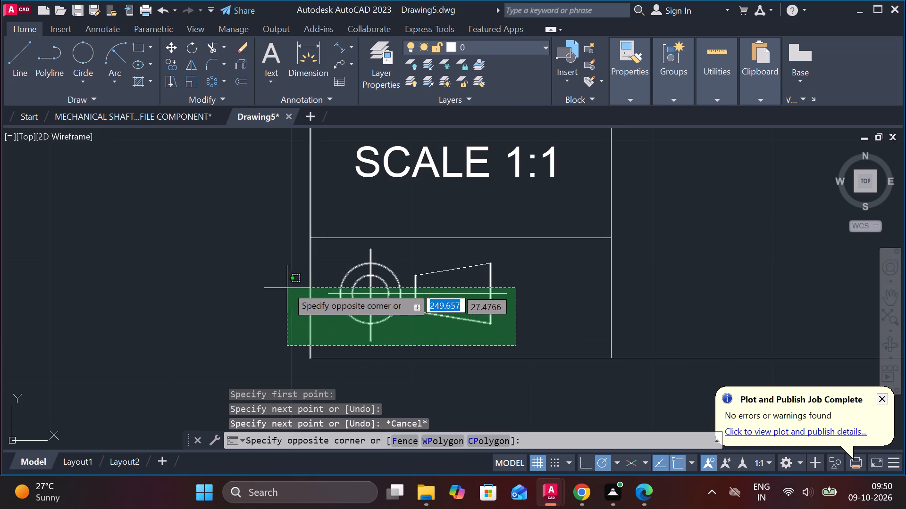
pyautogui.click(333, 247)
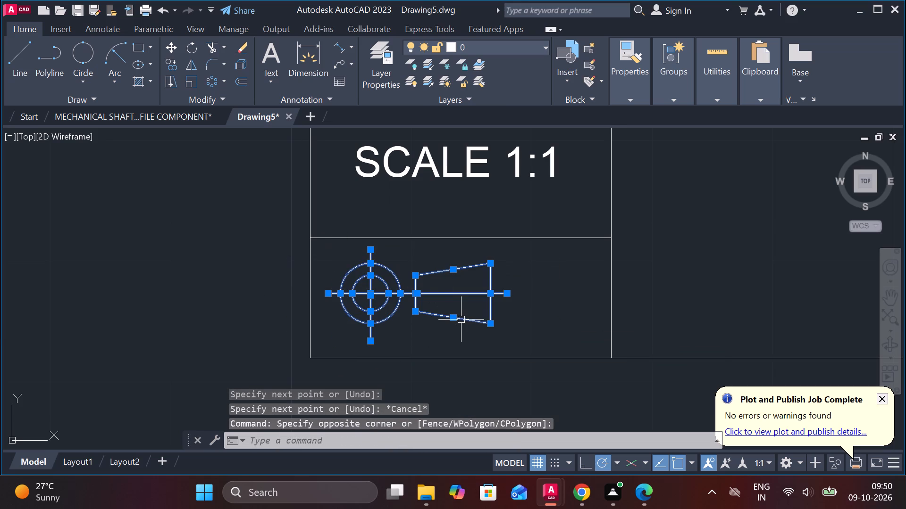
pyautogui.press('m')
pyautogui.press('Return')
pyautogui.click(531, 297)
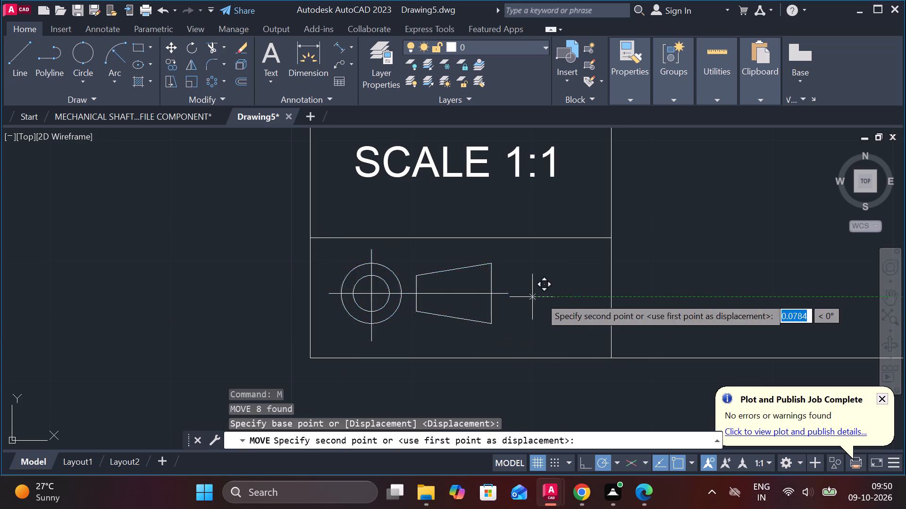
pyautogui.click(574, 296)
# Add the multiline text AUTO CAD at height 10 in the large empty cell above the SCALE 1:1 row.
pyautogui.scroll(-2, 594, 288)
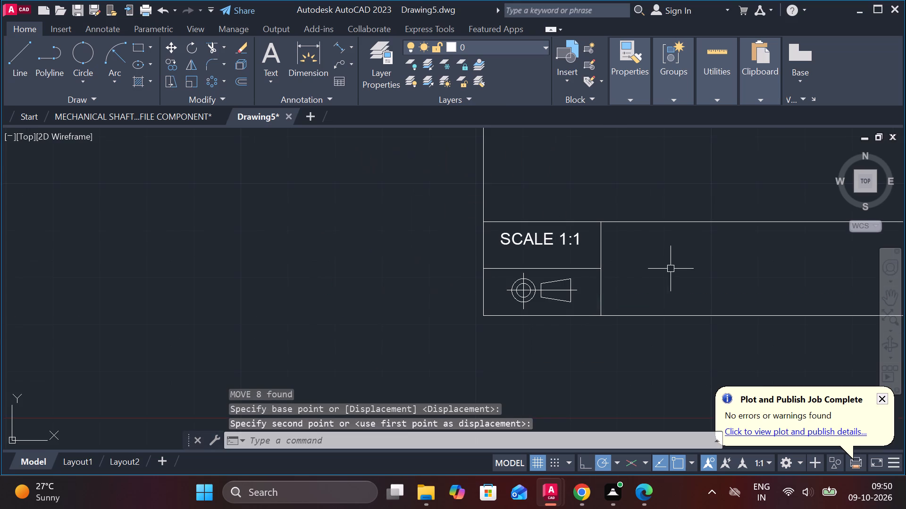
pyautogui.moveTo(569, 288); pyautogui.dragTo(493, 321, button='middle')
pyautogui.scroll(-1, 513, 254)
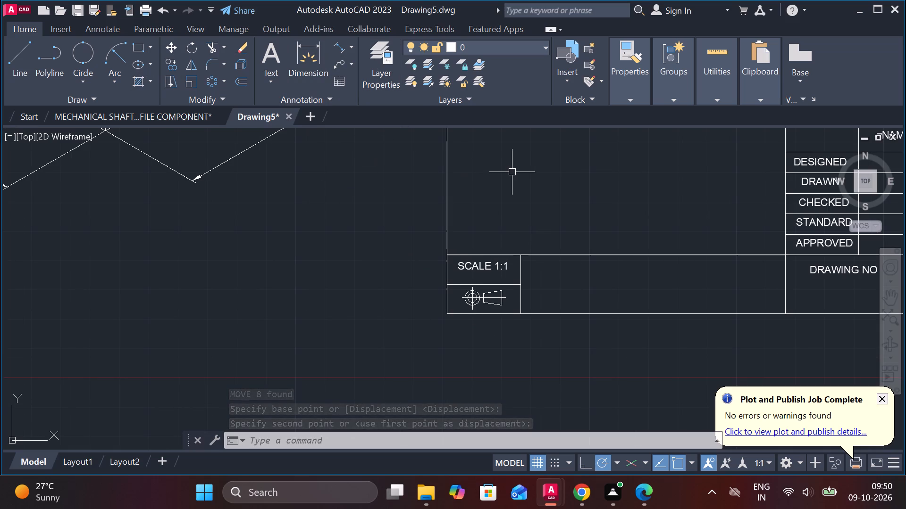
pyautogui.write('MT')
pyautogui.press('Return')
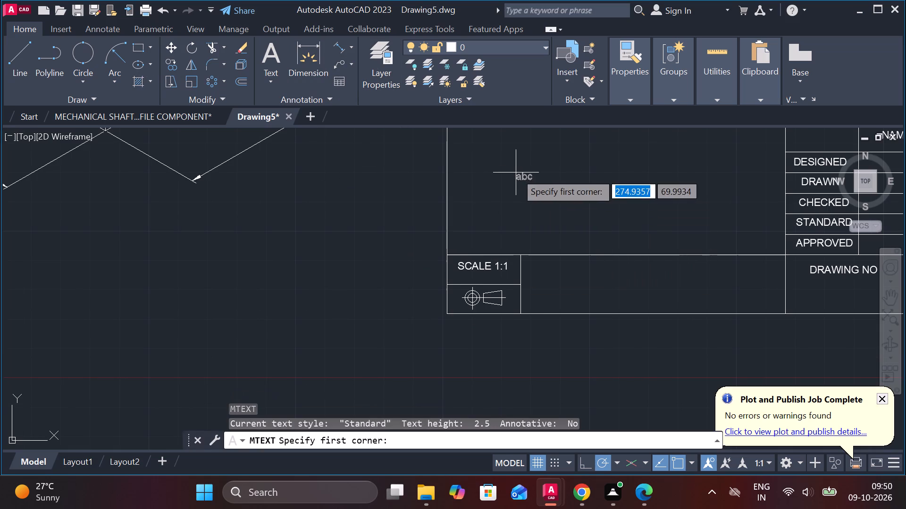
pyautogui.moveTo(487, 173); pyautogui.dragTo(392, 222, button='middle')
pyautogui.click(424, 208)
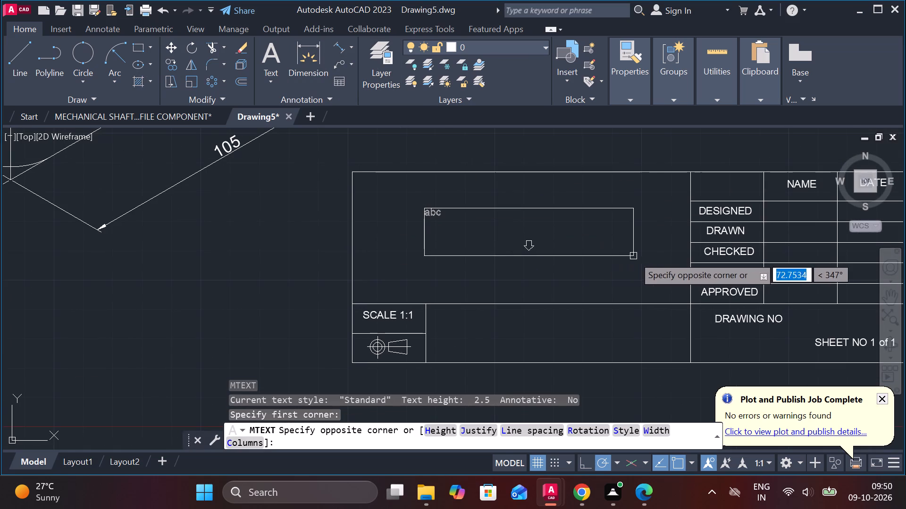
pyautogui.click(650, 278)
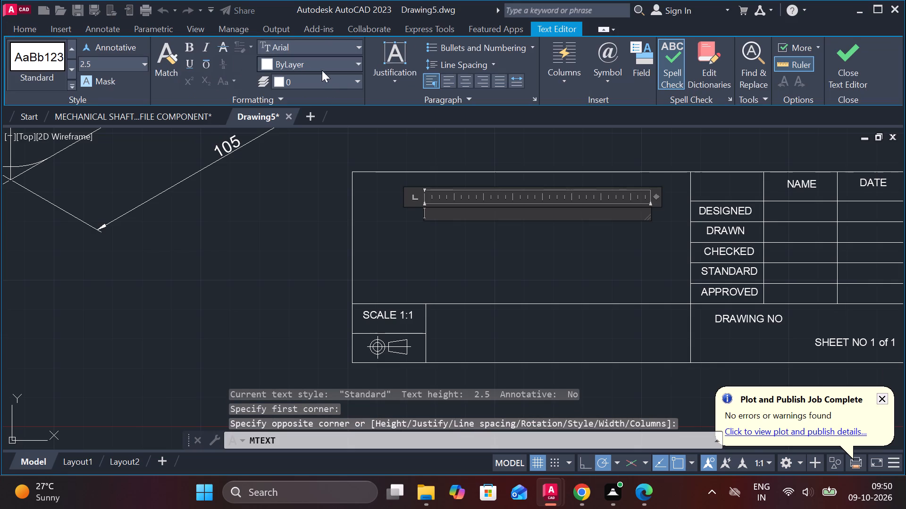
pyautogui.click(148, 62)
pyautogui.click(101, 94)
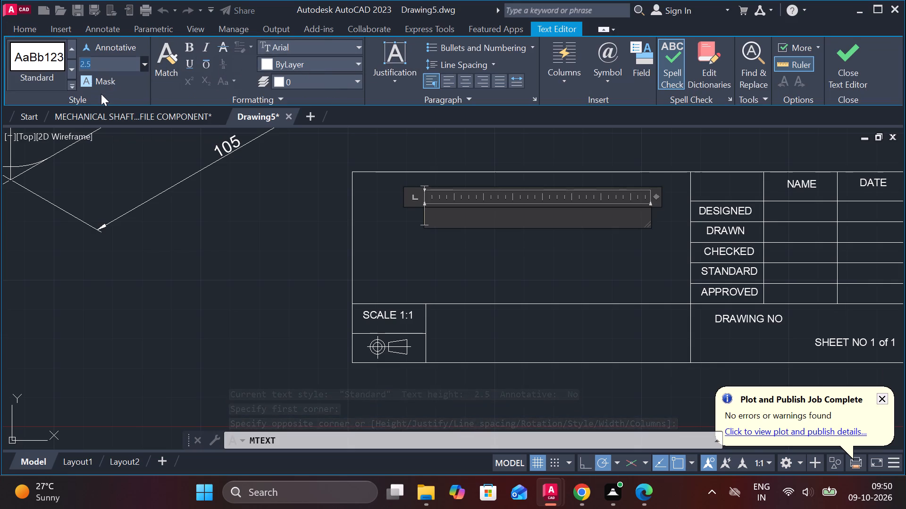
pyautogui.write('AUTO CAD')
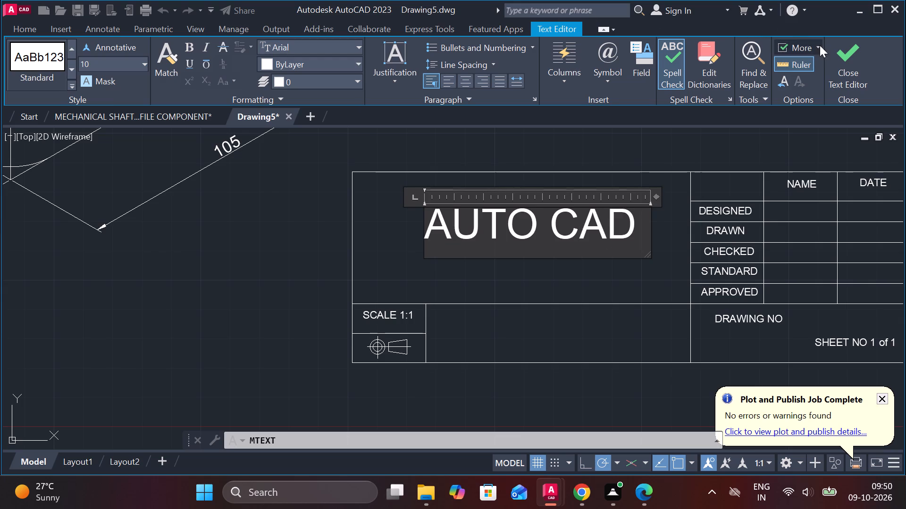
pyautogui.click(839, 60)
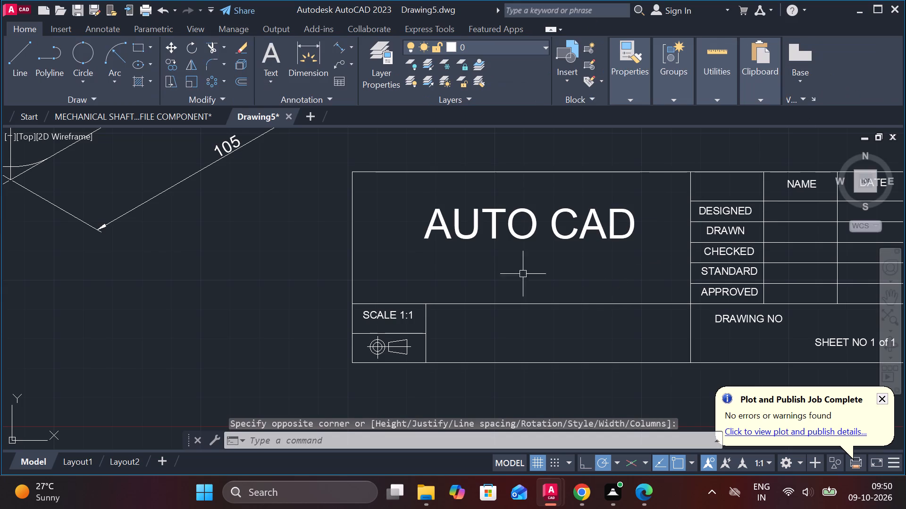
# Add the centred multiline text TITLE at height 2.5 near the upper left of the empty cell beside SCALE 1:1.
pyautogui.moveTo(405, 276); pyautogui.dragTo(374, 271, button='middle')
pyautogui.scroll(1, 411, 322)
pyautogui.press('space')
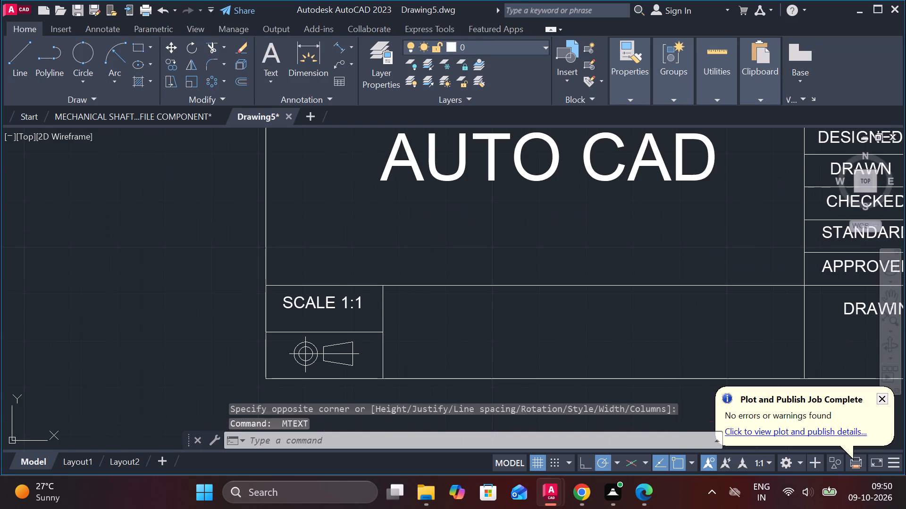
pyautogui.scroll(1, 413, 322)
pyautogui.click(400, 286)
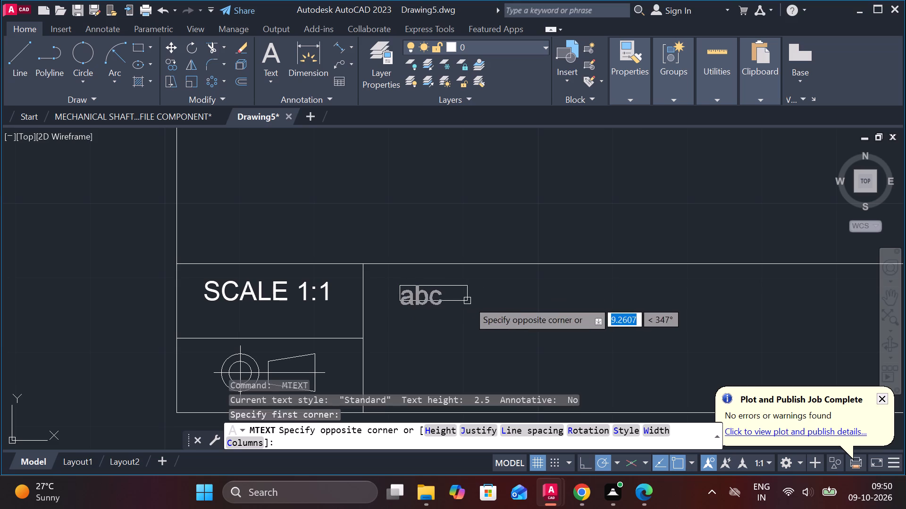
pyautogui.click(519, 315)
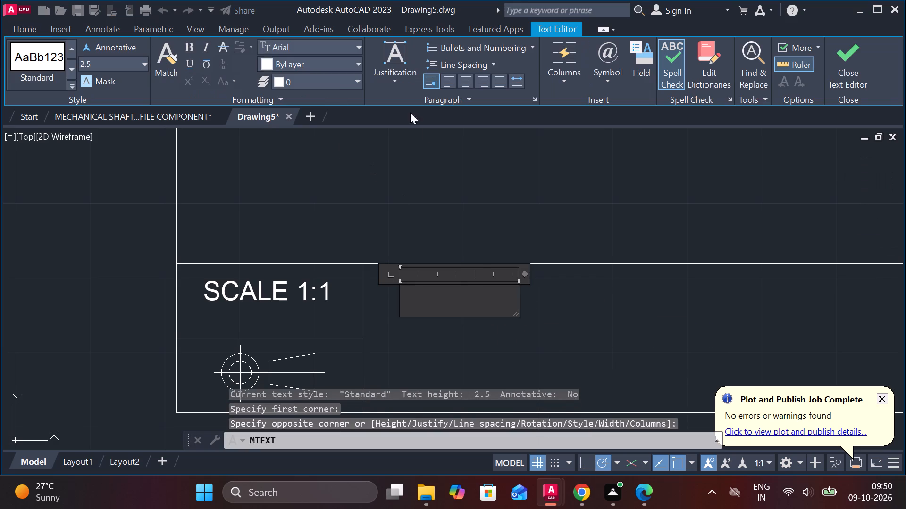
pyautogui.click(461, 75)
pyautogui.write('TITLE')
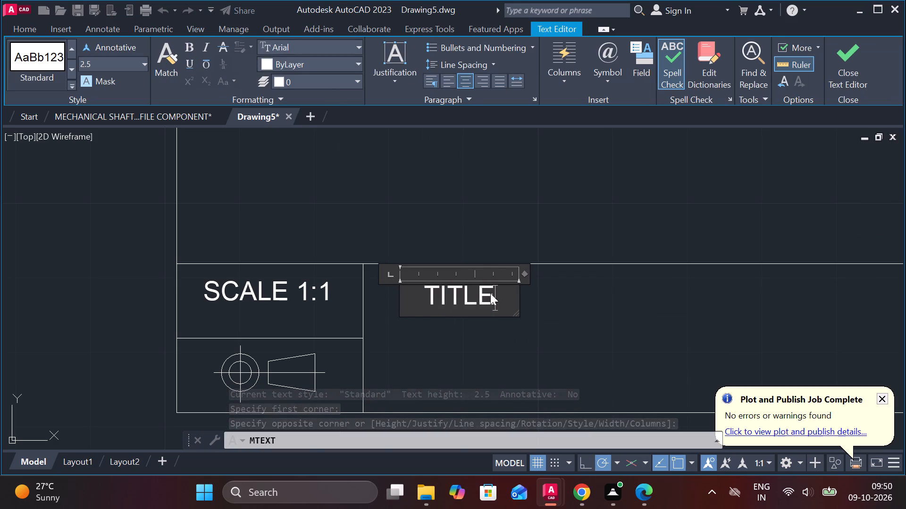
pyautogui.click(841, 82)
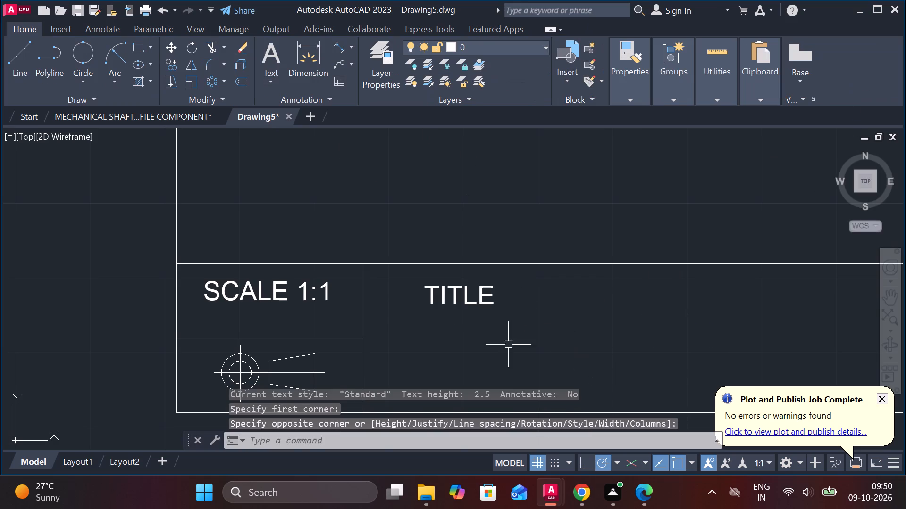
# Start a wide, centred multiline text at height 2.5 below the TITLE label, reading MECHANICAL MOUNTING BRACKET OR SUPPORT.
pyautogui.press('space')
pyautogui.moveTo(476, 358); pyautogui.dragTo(381, 332, button='middle')
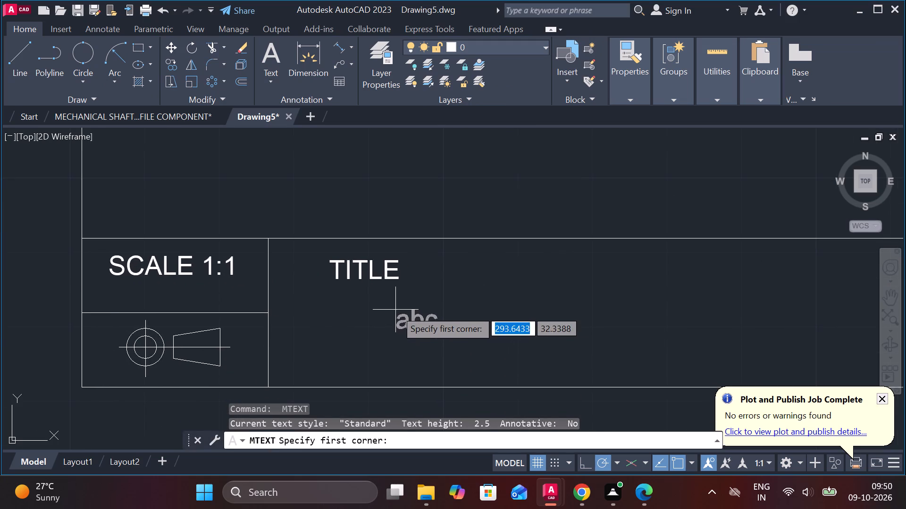
pyautogui.click(395, 310)
pyautogui.click(802, 336)
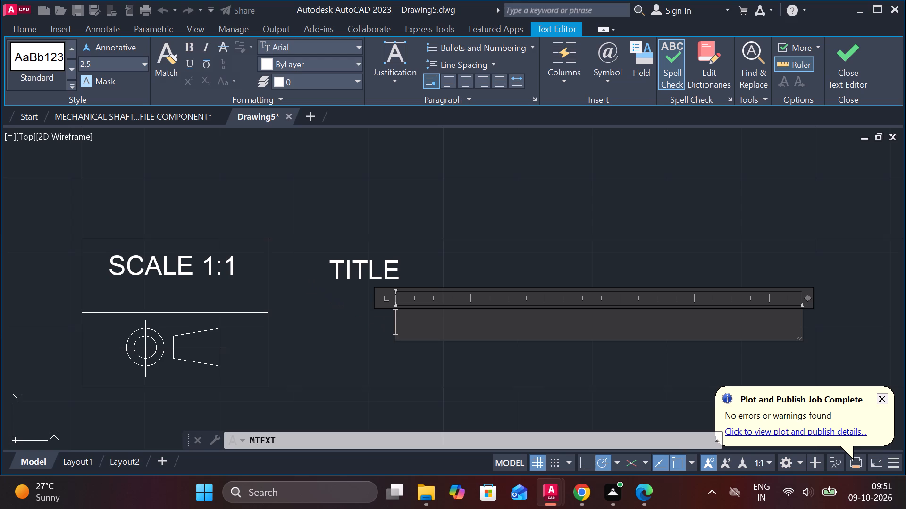
pyautogui.write('MECHANICAL')
pyautogui.press('space')
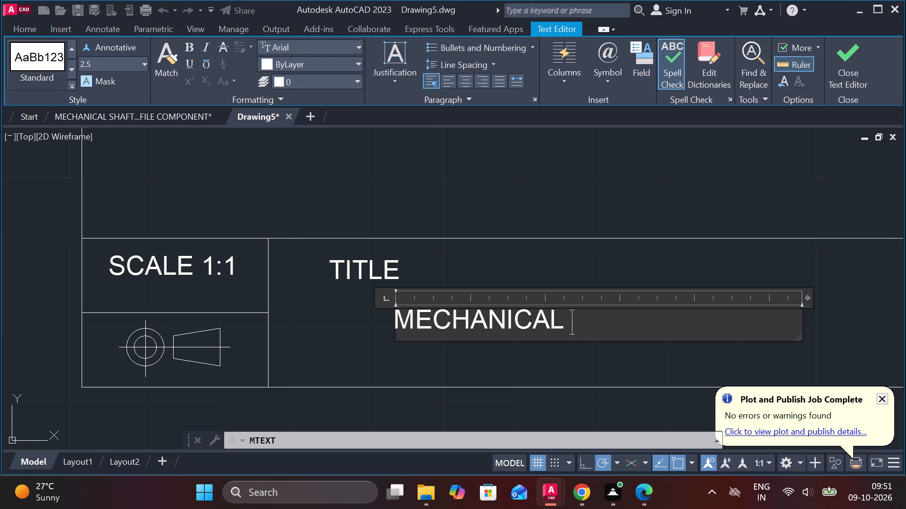
pyautogui.write('MOUNTING')
pyautogui.press('space')
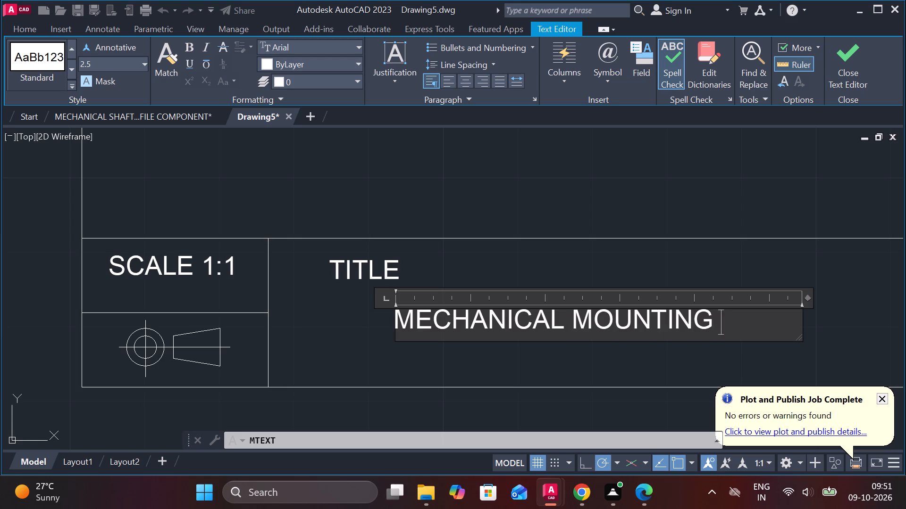
pyautogui.write('BRACKET')
pyautogui.press('space')
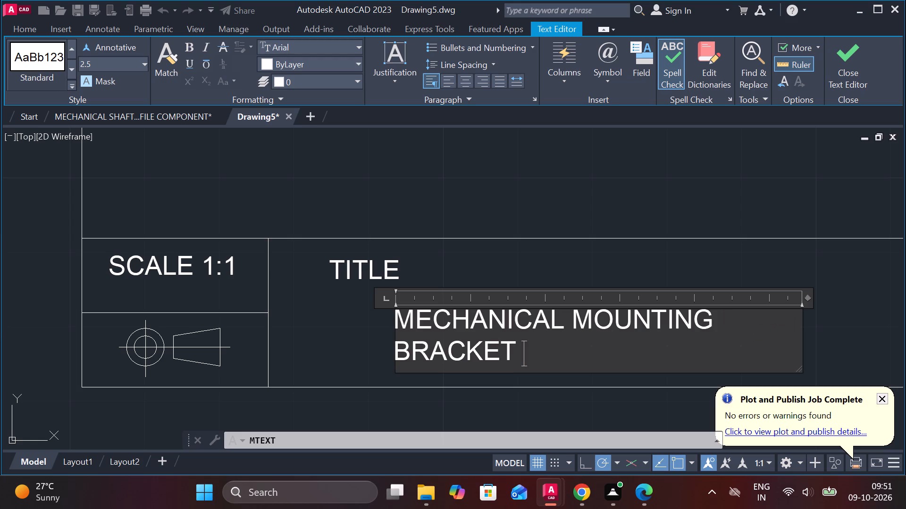
pyautogui.click(469, 87)
pyautogui.write('OR')
pyautogui.press('space')
pyautogui.write('SUPPORT')
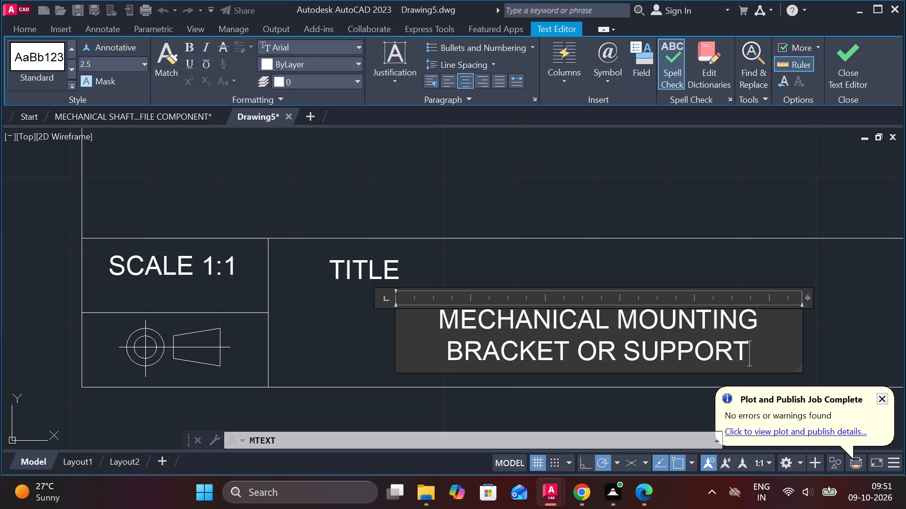
pyautogui.press('space')
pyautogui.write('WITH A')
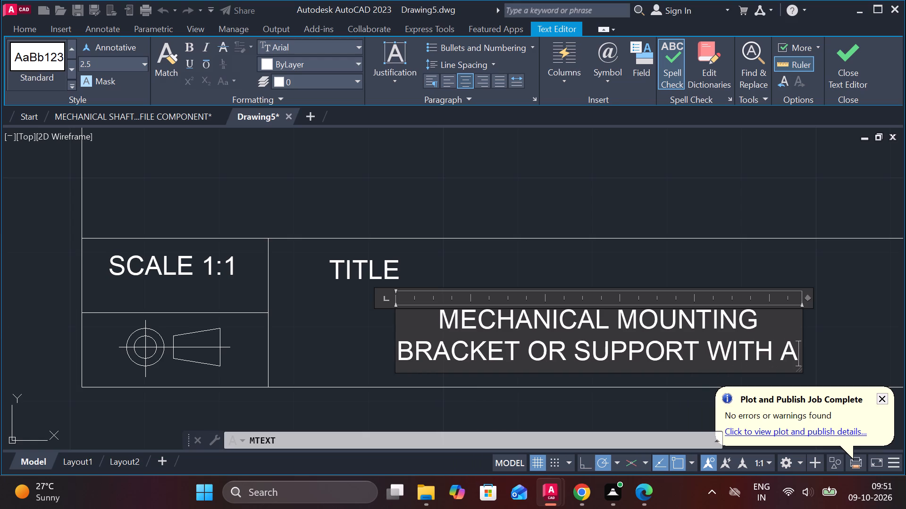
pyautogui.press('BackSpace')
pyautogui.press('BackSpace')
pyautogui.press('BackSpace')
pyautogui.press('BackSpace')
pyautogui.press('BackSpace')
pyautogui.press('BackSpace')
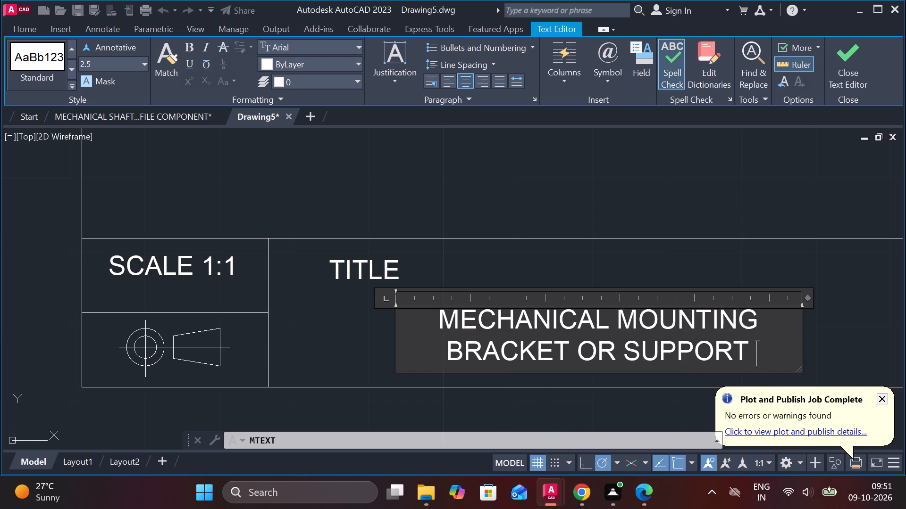
# Complete the drawing title text below TITLE by adding SHOWN IN ISOMETRIC after MECHANICAL MOUNTING BRACKET OR SUPPORT.
pyautogui.write('SHOE')
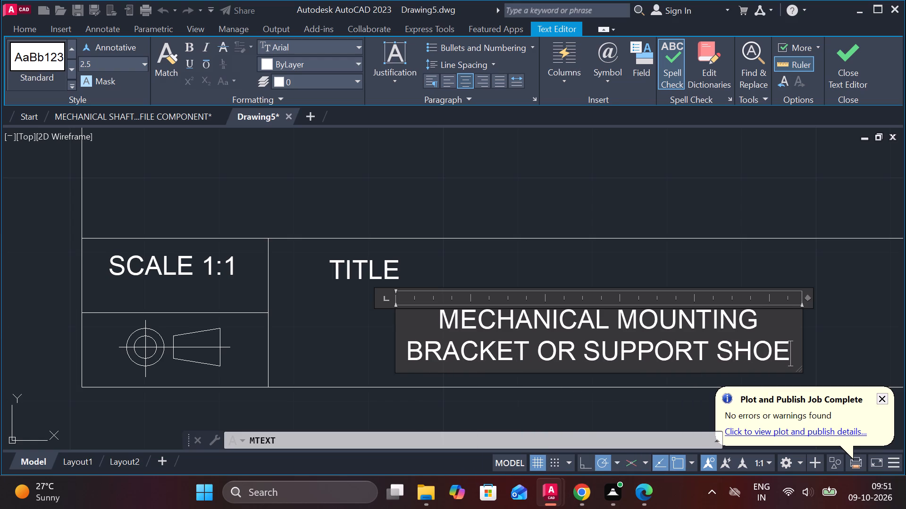
pyautogui.press('BackSpace')
pyautogui.write('WN IN ISO')
pyautogui.write('METRUC')
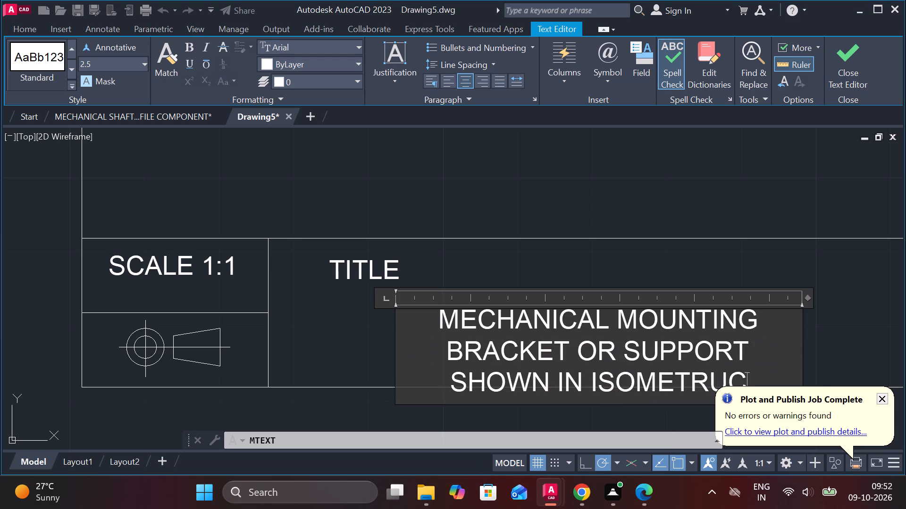
pyautogui.press('BackSpace')
pyautogui.press('BackSpace')
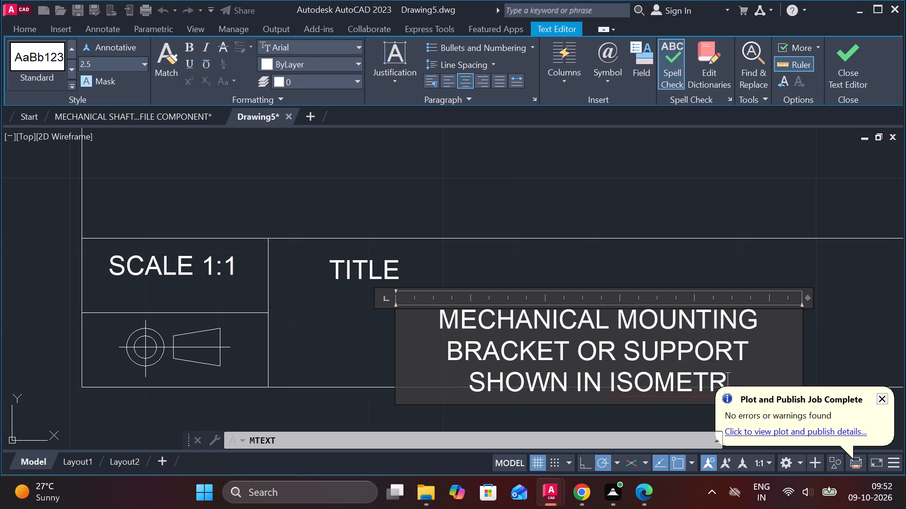
pyautogui.write('IC V')
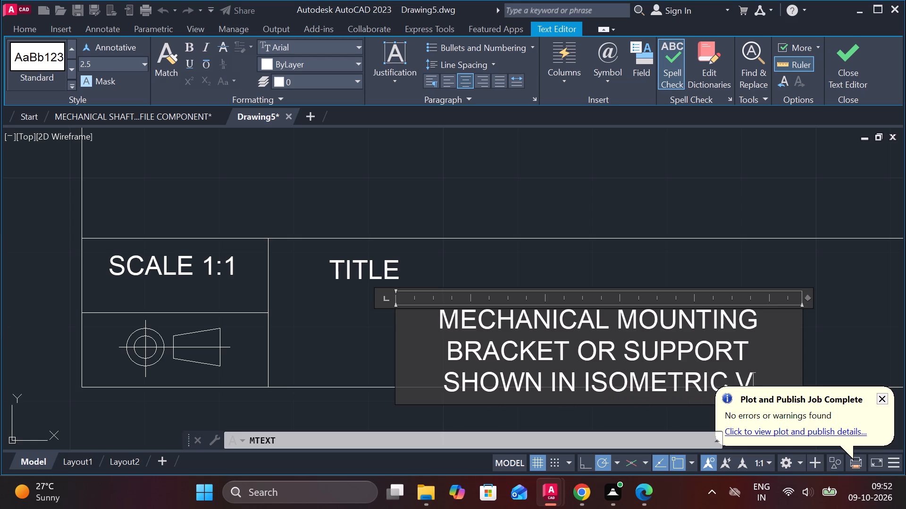
pyautogui.press('i')
pyautogui.press('BackSpace')
pyautogui.press('BackSpace')
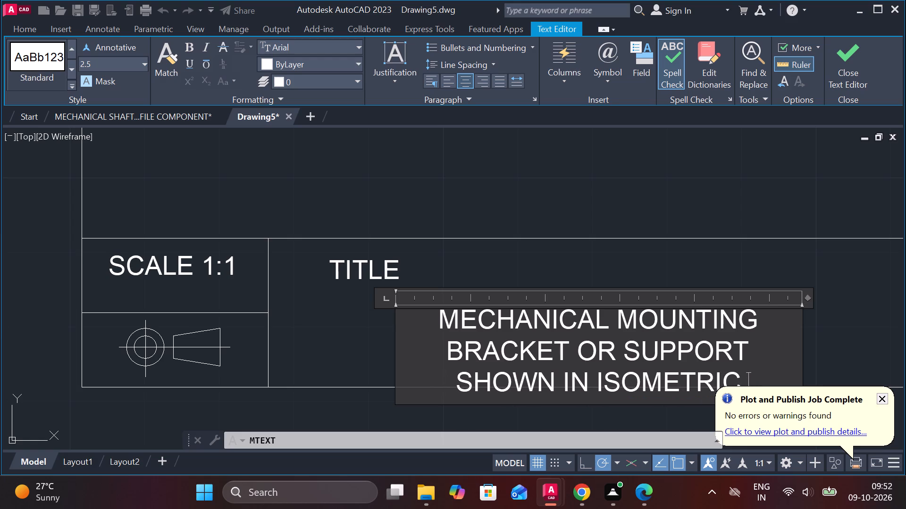
# Widen the title text frame so MECHANICAL MOUNTING BRACKET OR SUPPORT fits on one line, and finish the text.
pyautogui.scroll(-2, 844, 297)
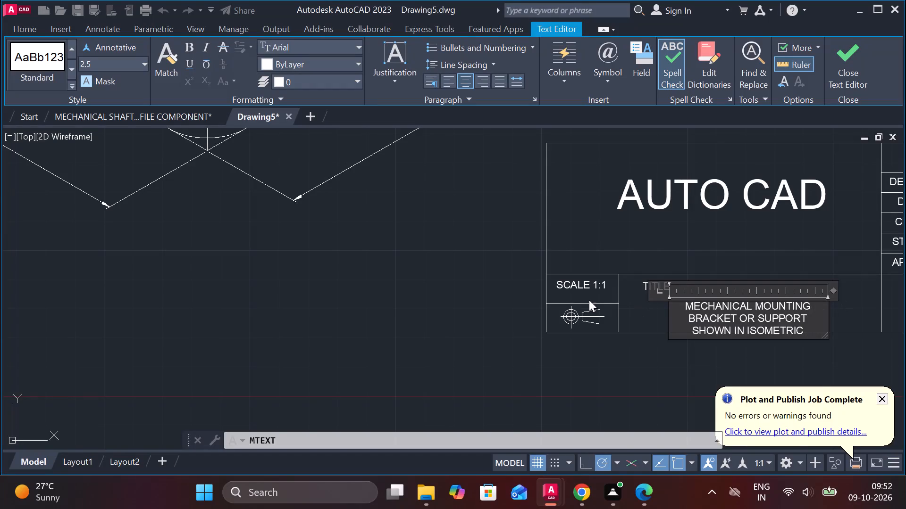
pyautogui.moveTo(624, 339); pyautogui.dragTo(421, 348, button='middle')
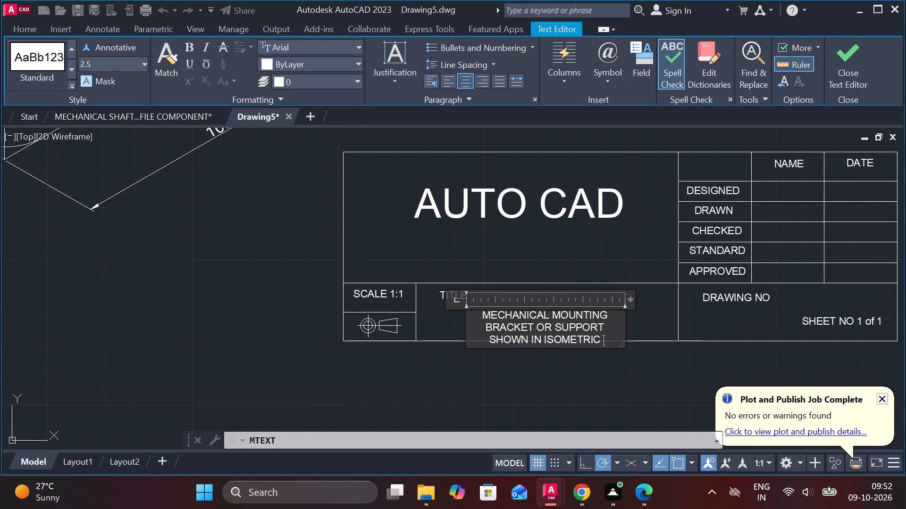
pyautogui.moveTo(623, 331); pyautogui.dragTo(625, 331)
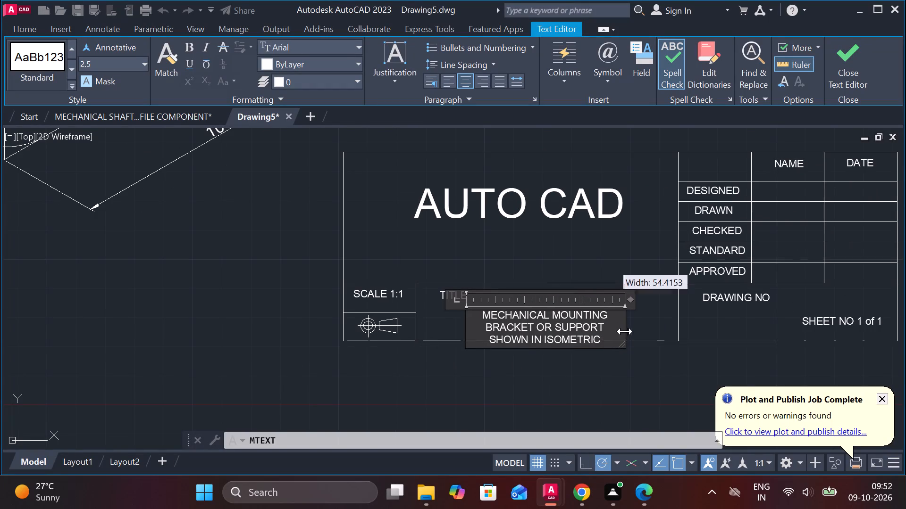
pyautogui.moveTo(625, 331); pyautogui.dragTo(716, 309)
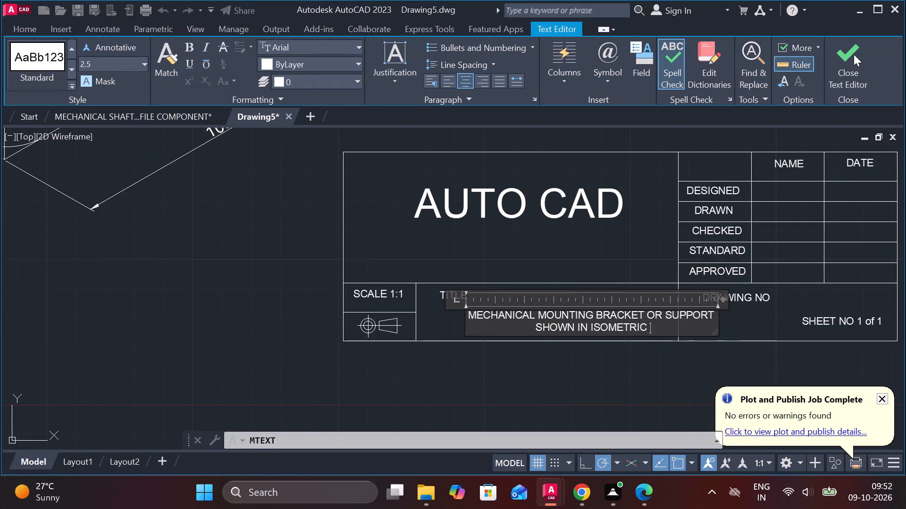
pyautogui.click(854, 54)
# Move the two-line drawing title horizontally to the left so it fits inside the TITLE cell.
pyautogui.click(573, 319)
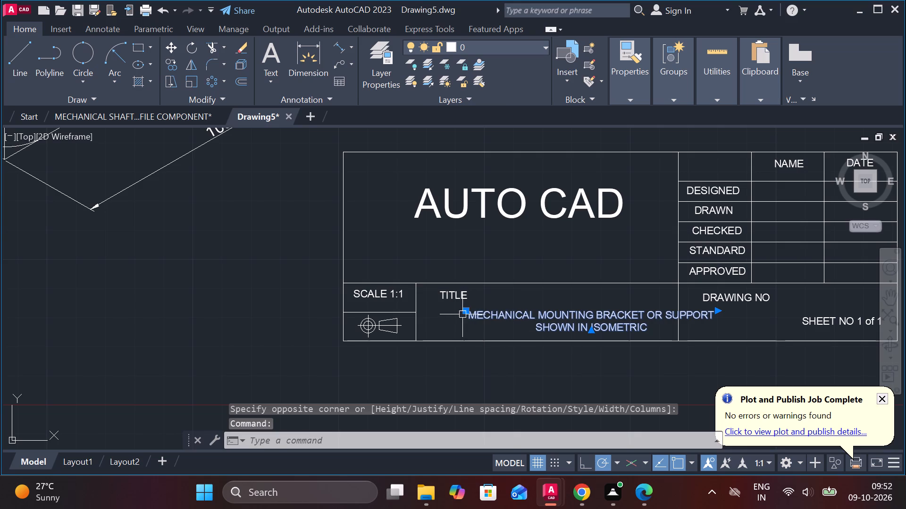
pyautogui.click(464, 311)
pyautogui.scroll(2, 424, 316)
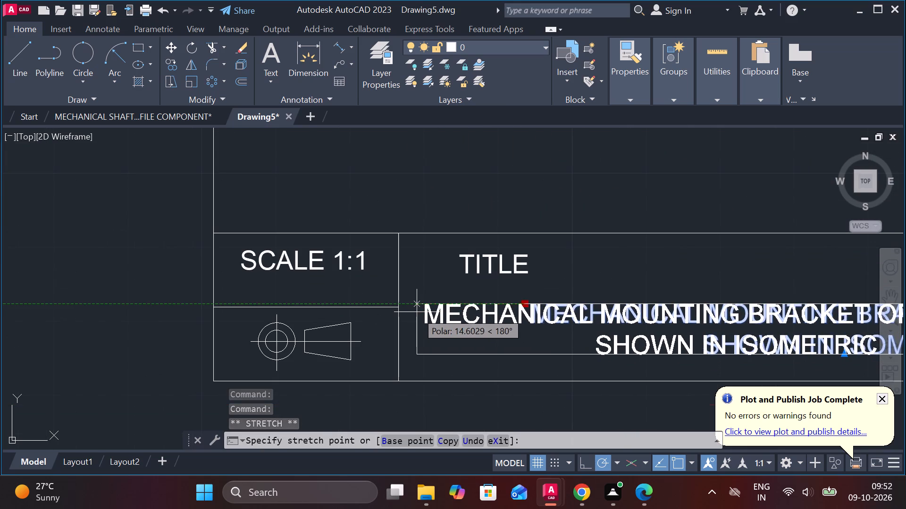
pyautogui.click(417, 312)
pyautogui.scroll(-2, 417, 312)
pyautogui.scroll(1, 538, 310)
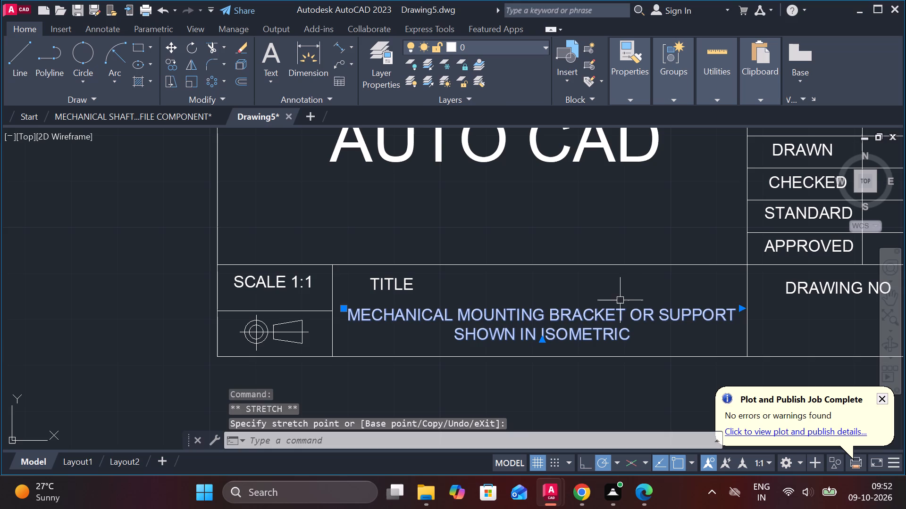
pyautogui.press('Escape')
# Draw a border rectangle about 444 by 279 around the isometric component, starting from the title block's lower-right corner.
pyautogui.scroll(-2, 639, 327)
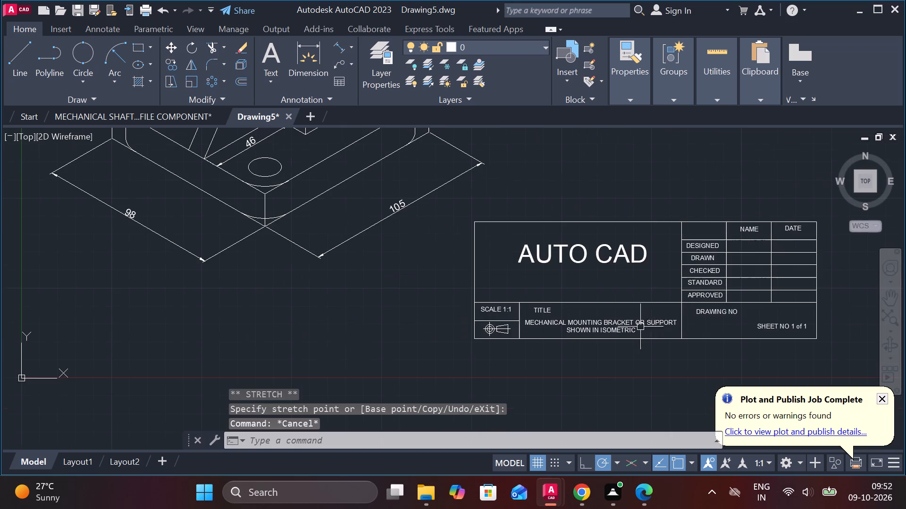
pyautogui.scroll(-1, 615, 288)
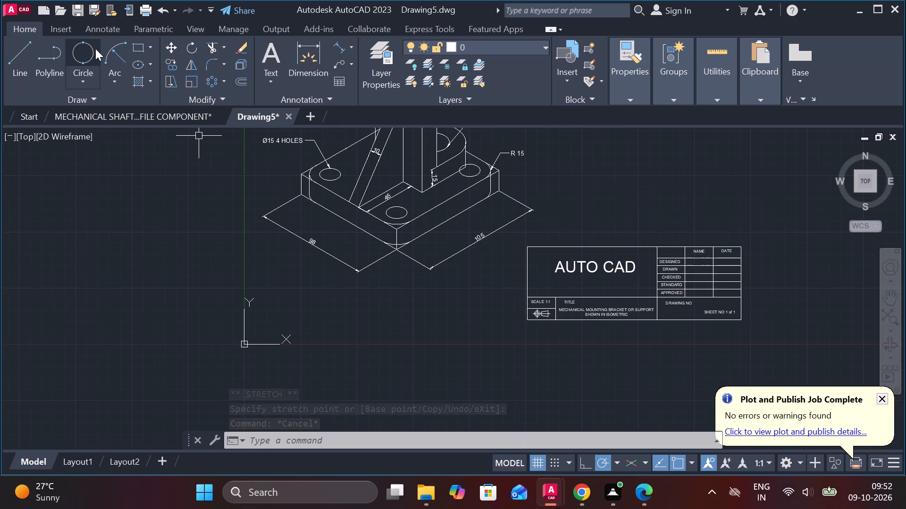
pyautogui.click(139, 43)
pyautogui.click(738, 323)
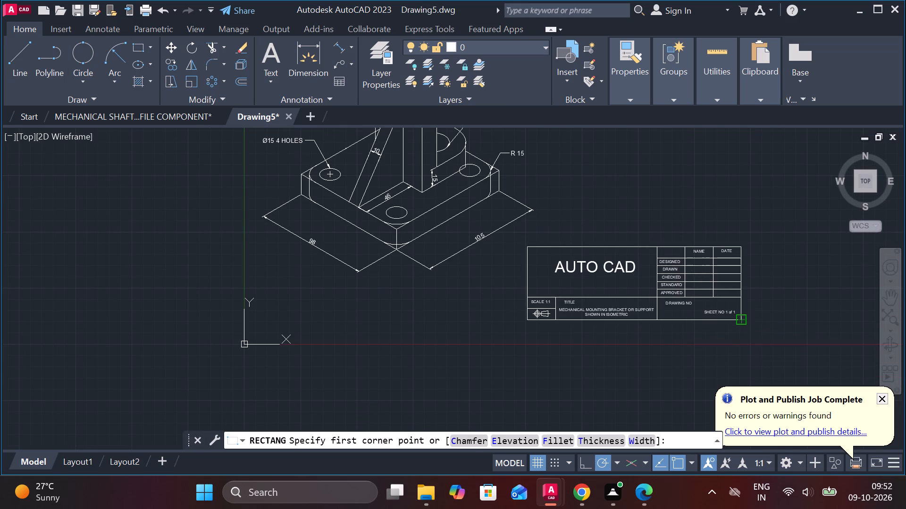
pyautogui.moveTo(385, 302); pyautogui.dragTo(413, 399, button='middle')
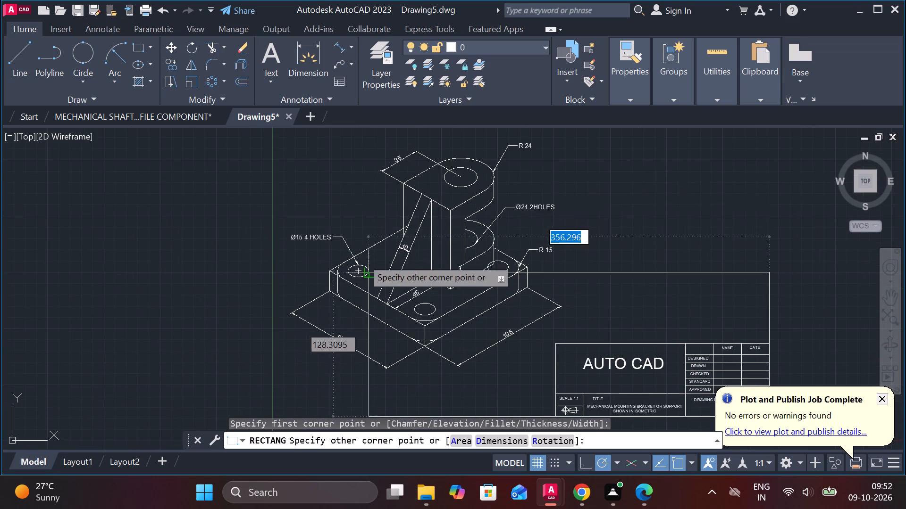
pyautogui.moveTo(288, 168); pyautogui.dragTo(290, 241, button='middle')
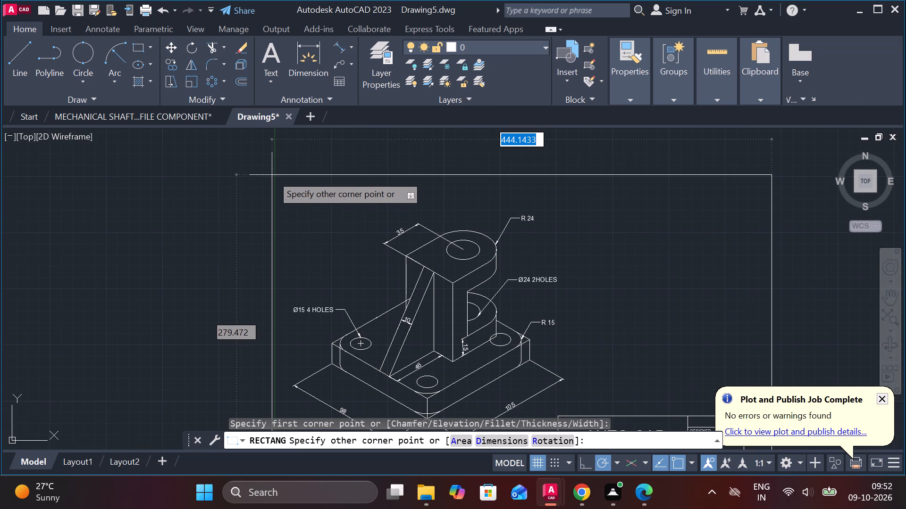
pyautogui.click(272, 176)
pyautogui.scroll(-1, 441, 244)
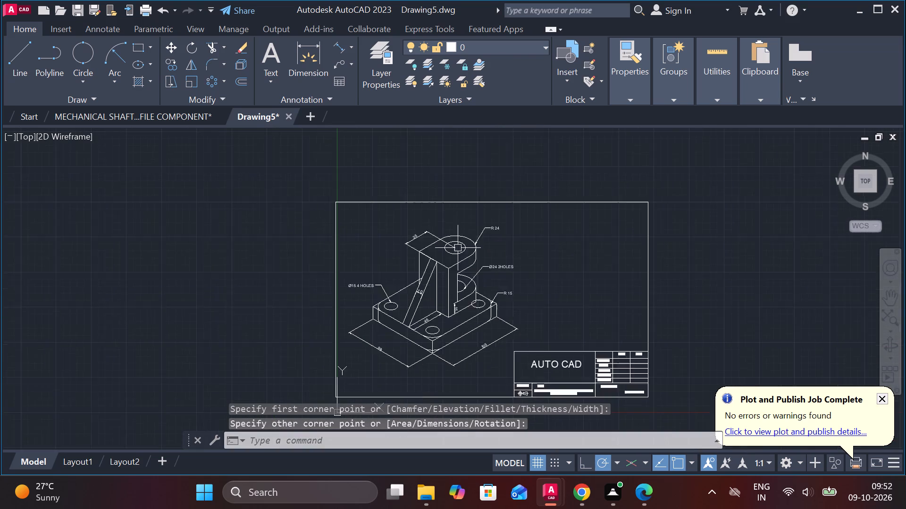
pyautogui.scroll(-1, 464, 250)
pyautogui.moveTo(541, 292); pyautogui.dragTo(527, 292, button='middle')
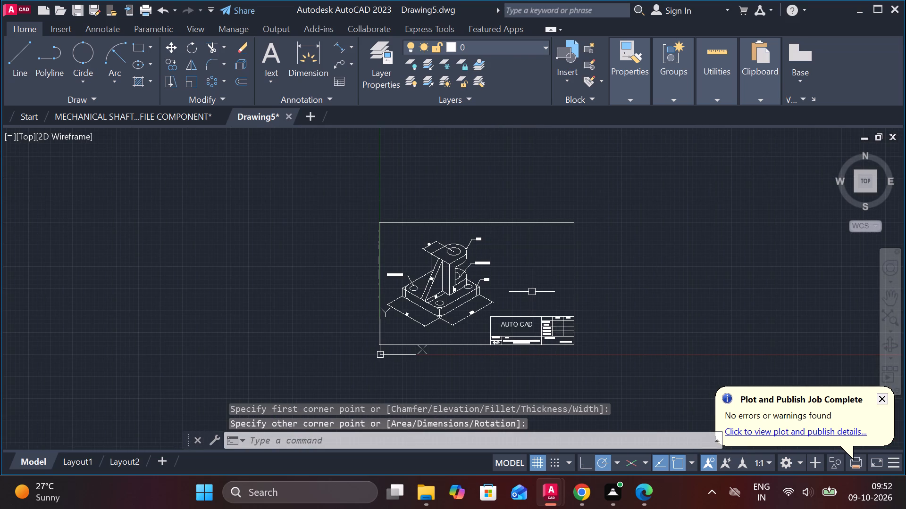
# Start saving the drawing in Documents under a file name beginning MECHANICAL MOUNTING.
pyautogui.hotkey('ctrl', 's')
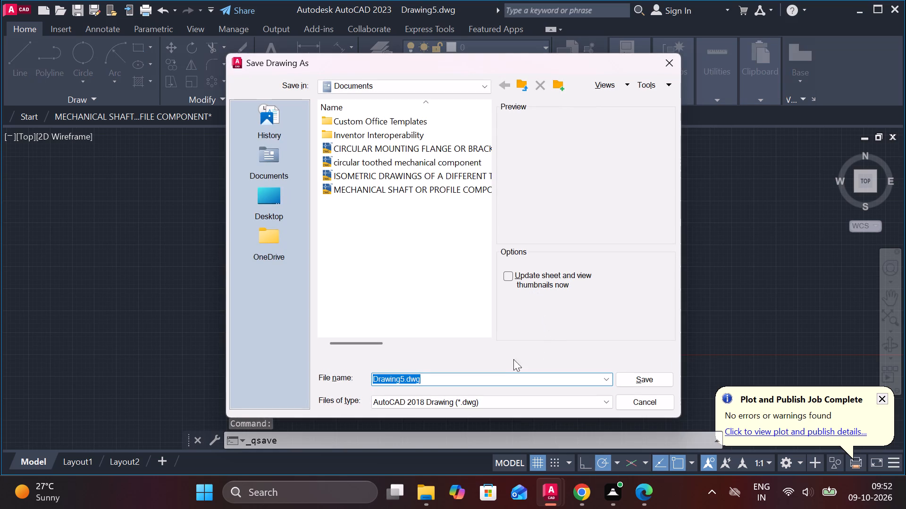
pyautogui.write('MEC')
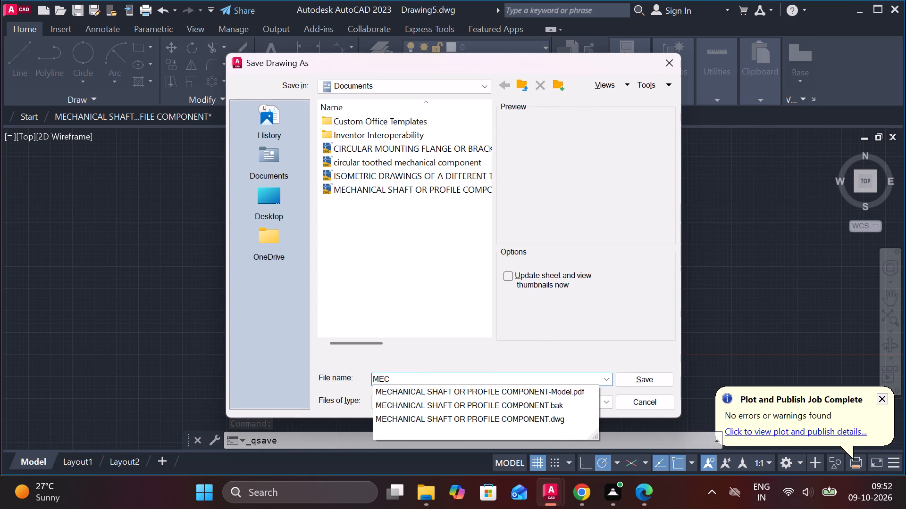
pyautogui.write('HANICAL')
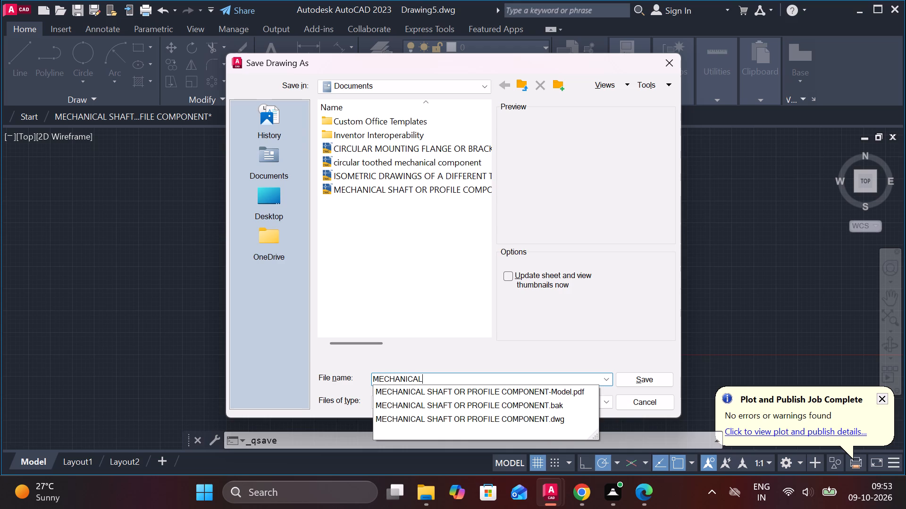
pyautogui.press('space')
pyautogui.write('MOUNTING')
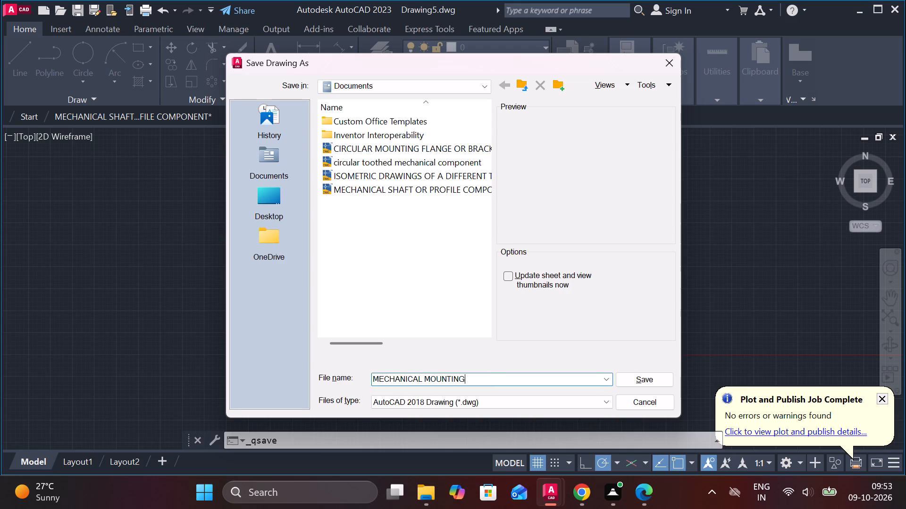
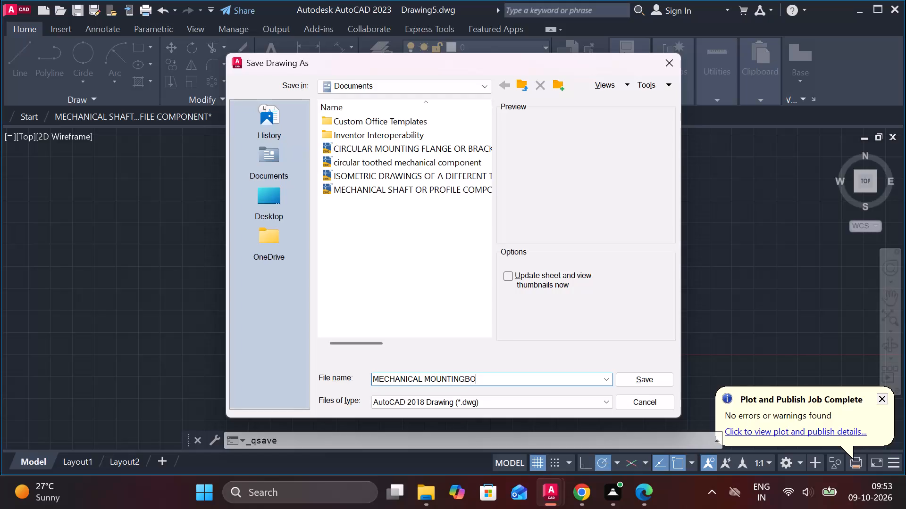
# Save the drawing in Documents as MECHANICAL MOUNTING OR SUPPORT SHOWN IN ISOMETRIC VIEW, in AutoCAD 2018 Drawing format.
pyautogui.write('R')
pyautogui.press('BackSpace')
pyautogui.press('BackSpace')
pyautogui.press('BackSpace')
pyautogui.press('space')
pyautogui.write('OR')
pyautogui.press('space')
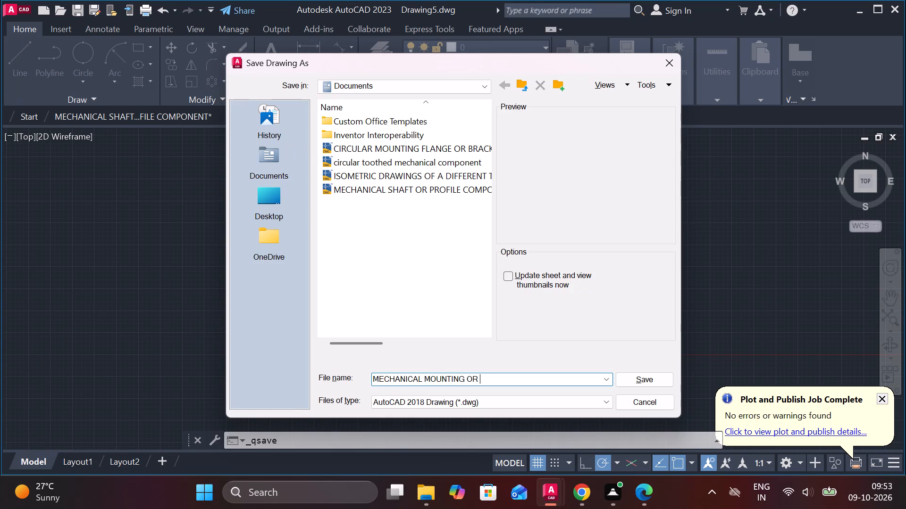
pyautogui.write('SUPPORT')
pyautogui.press('space')
pyautogui.write('SG')
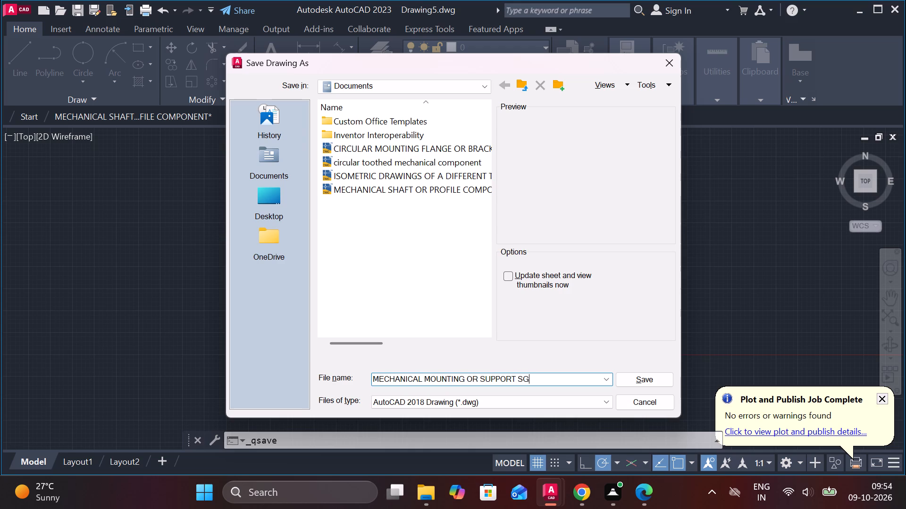
pyautogui.press('BackSpace')
pyautogui.write('HOWN IN ISO')
pyautogui.press('m')
pyautogui.write('ETRU')
pyautogui.press('BackSpace')
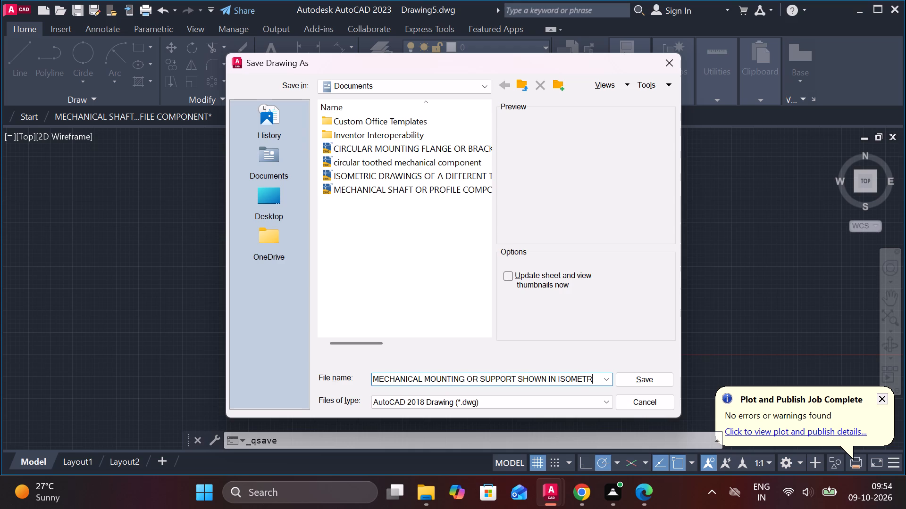
pyautogui.write('IC')
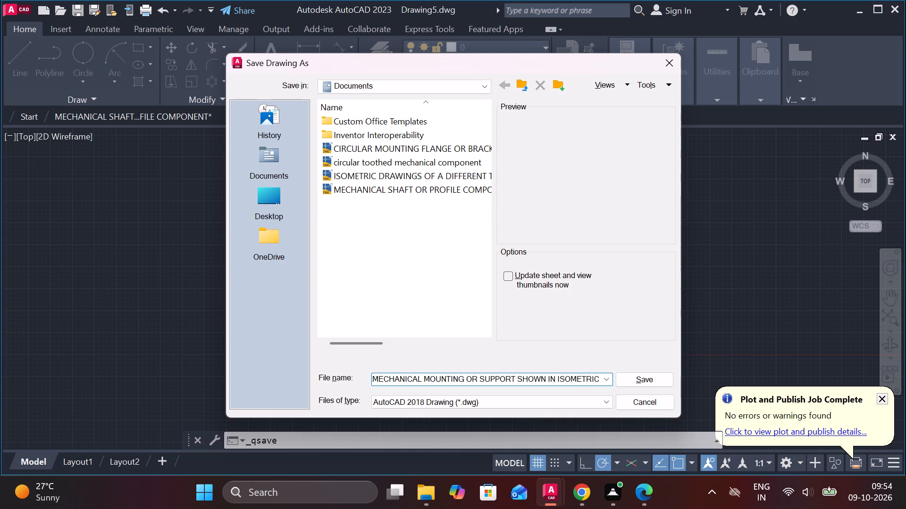
pyautogui.press('space')
pyautogui.write('VI')
pyautogui.write('EW')
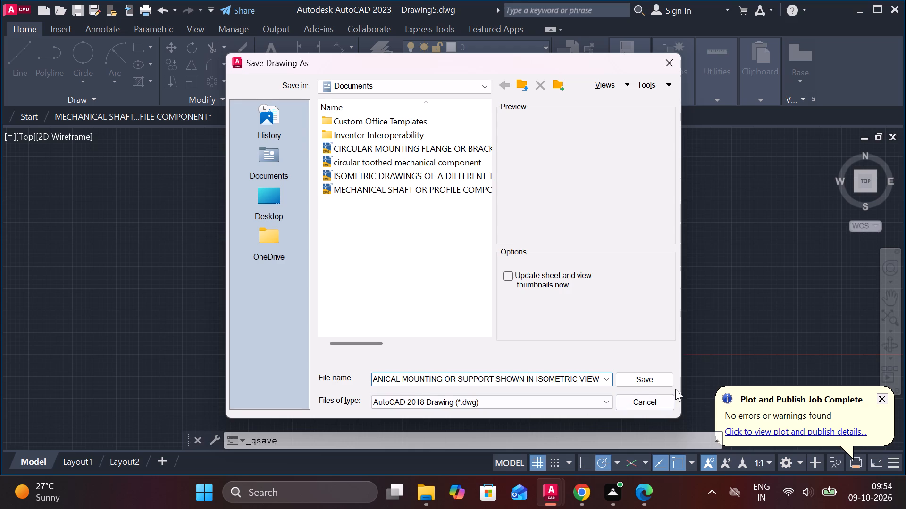
pyautogui.click(651, 379)
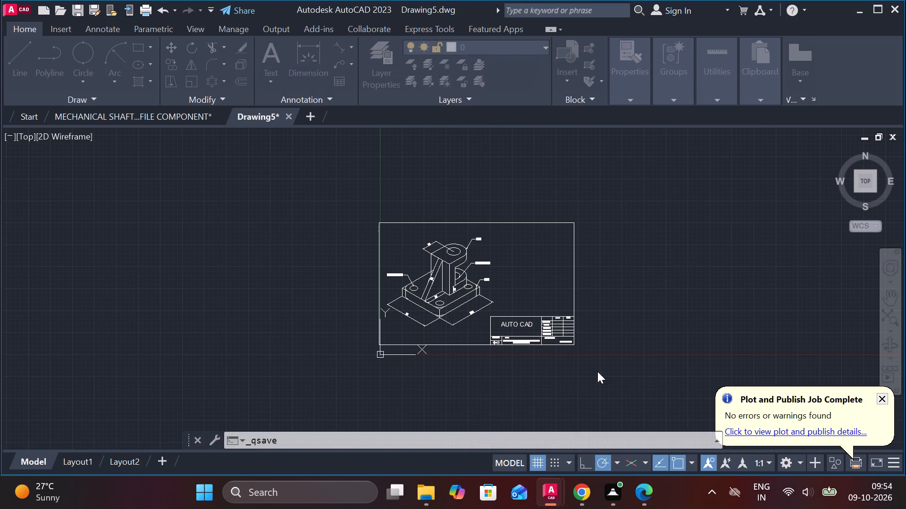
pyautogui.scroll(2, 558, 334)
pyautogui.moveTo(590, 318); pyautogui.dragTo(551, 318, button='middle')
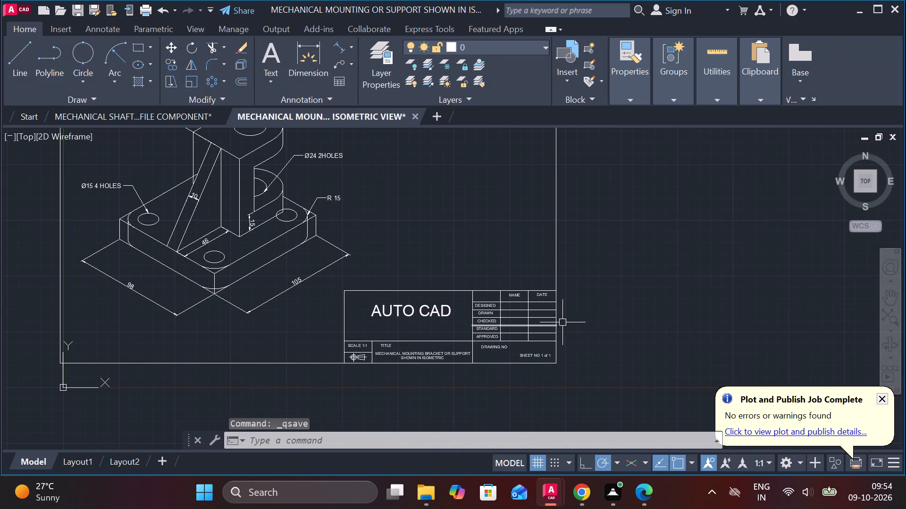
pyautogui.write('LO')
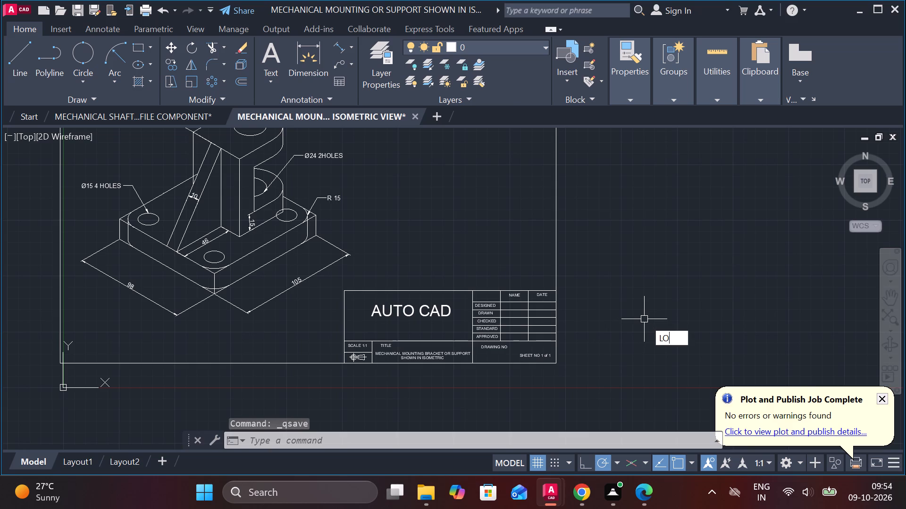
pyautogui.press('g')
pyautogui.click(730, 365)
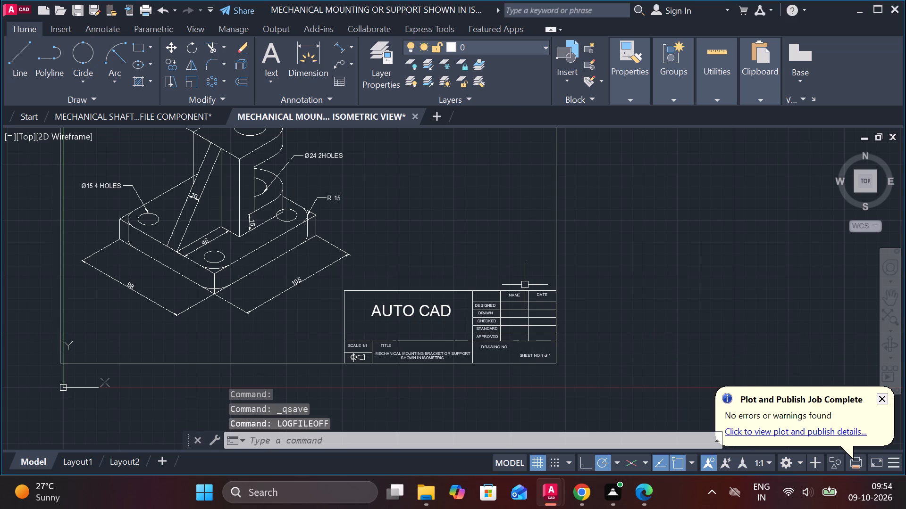
# Save the current drawing.
pyautogui.hotkey('ctrl', 's')
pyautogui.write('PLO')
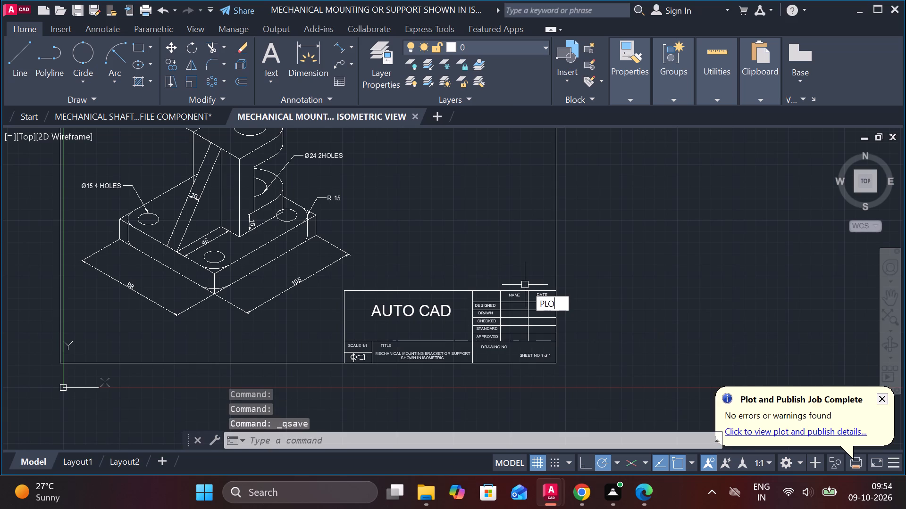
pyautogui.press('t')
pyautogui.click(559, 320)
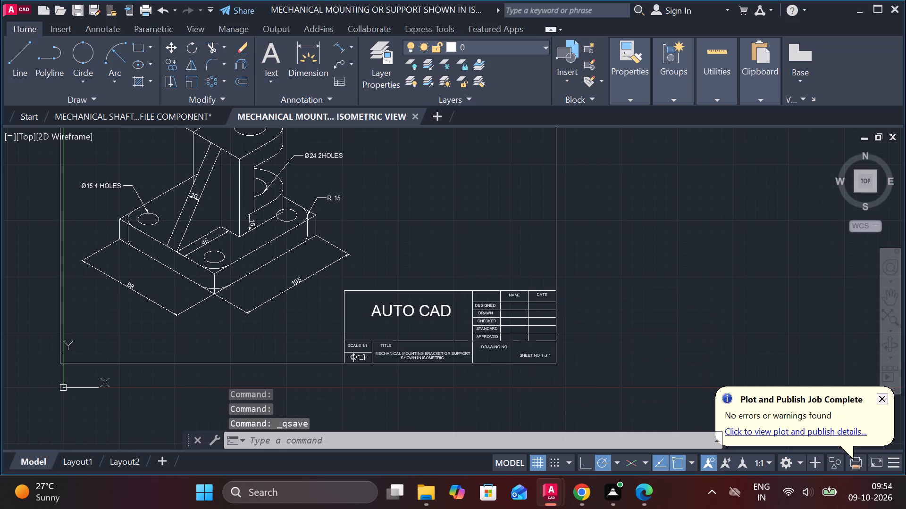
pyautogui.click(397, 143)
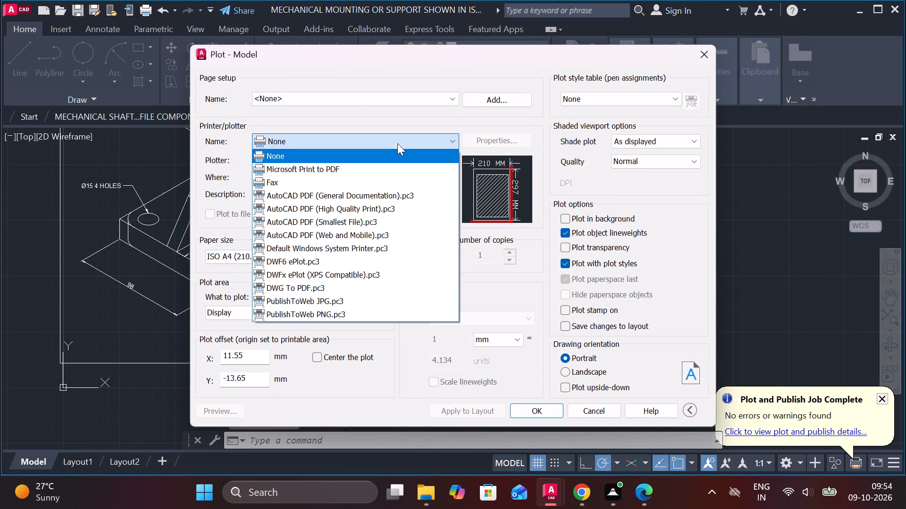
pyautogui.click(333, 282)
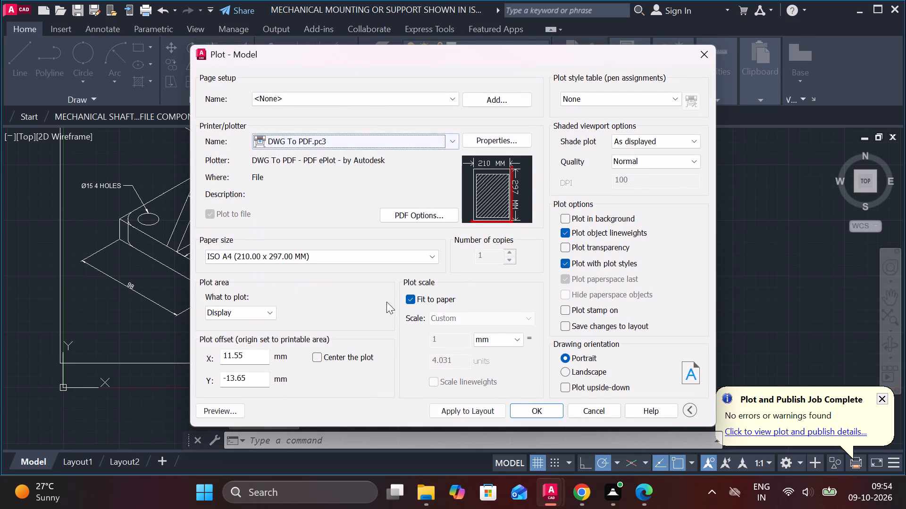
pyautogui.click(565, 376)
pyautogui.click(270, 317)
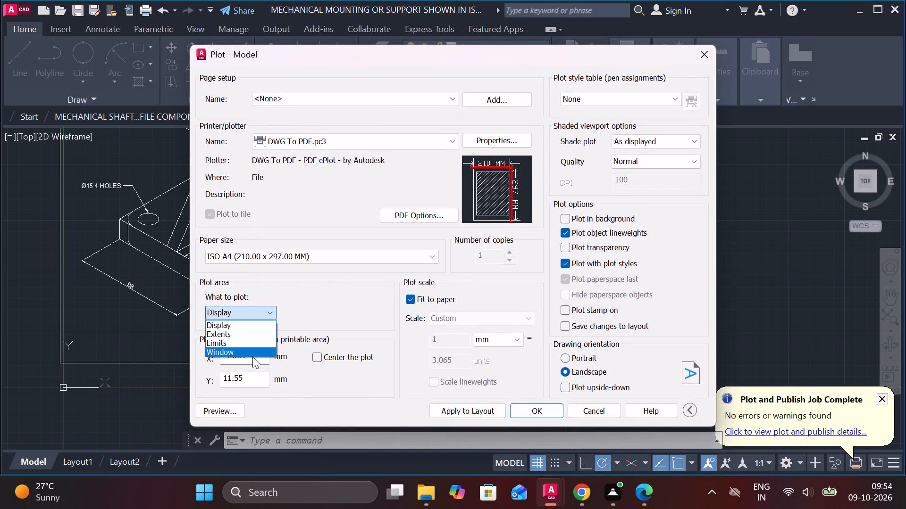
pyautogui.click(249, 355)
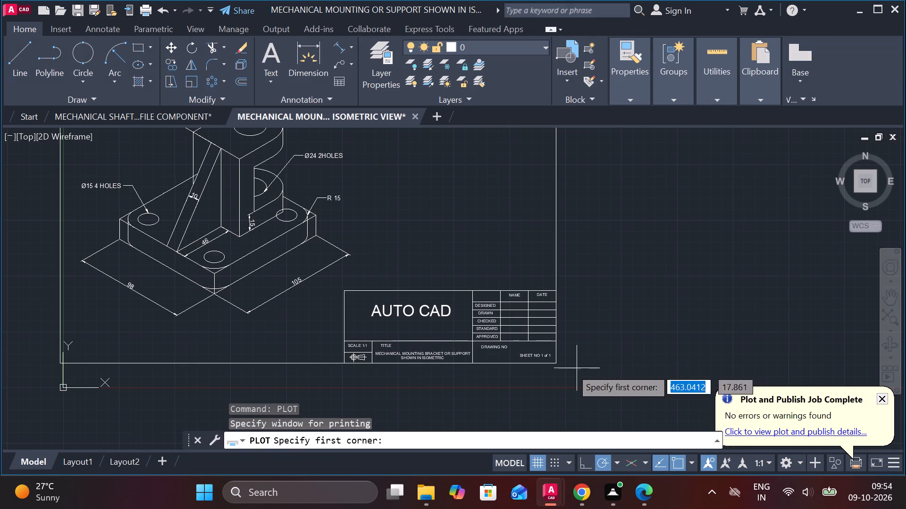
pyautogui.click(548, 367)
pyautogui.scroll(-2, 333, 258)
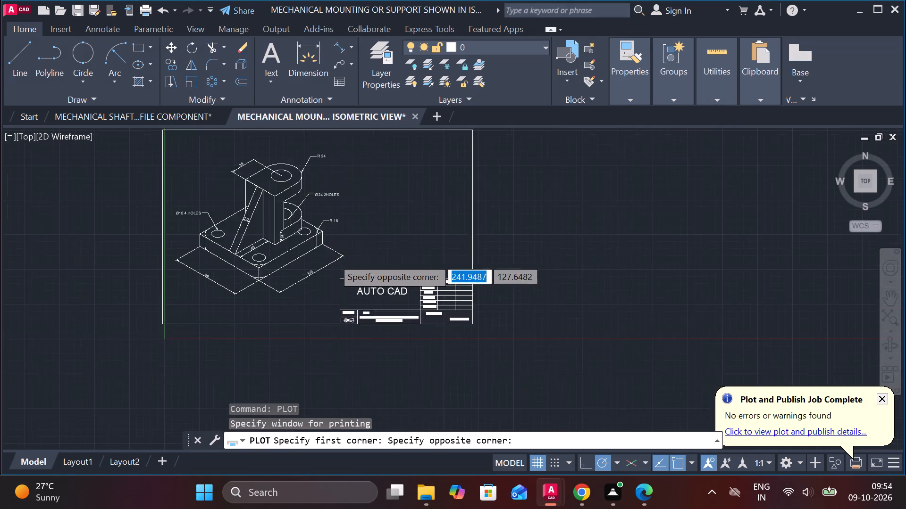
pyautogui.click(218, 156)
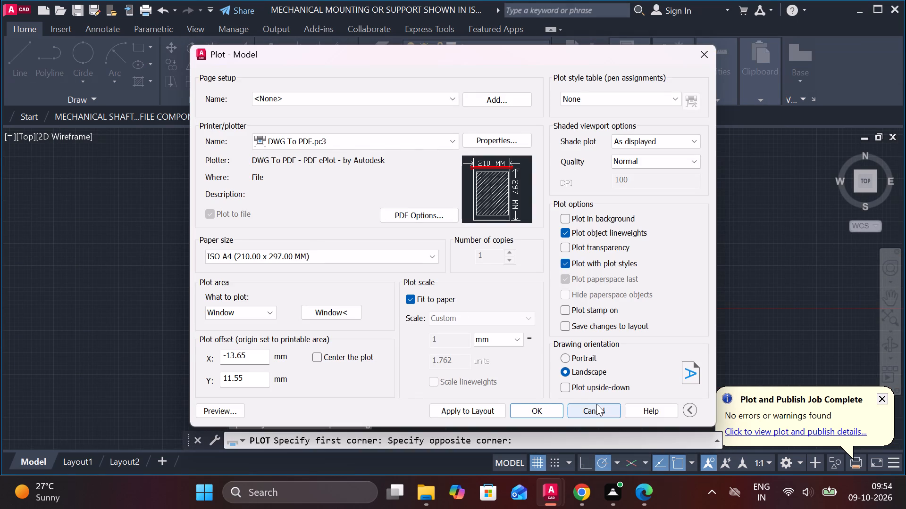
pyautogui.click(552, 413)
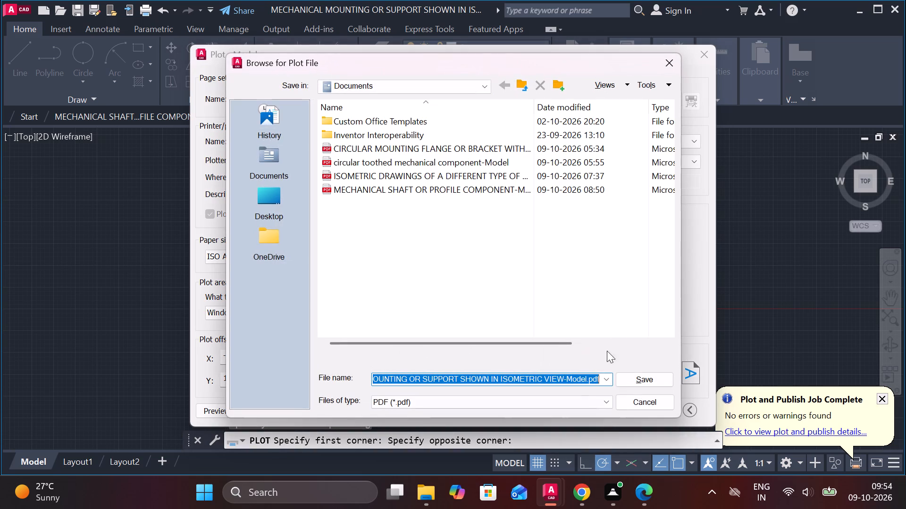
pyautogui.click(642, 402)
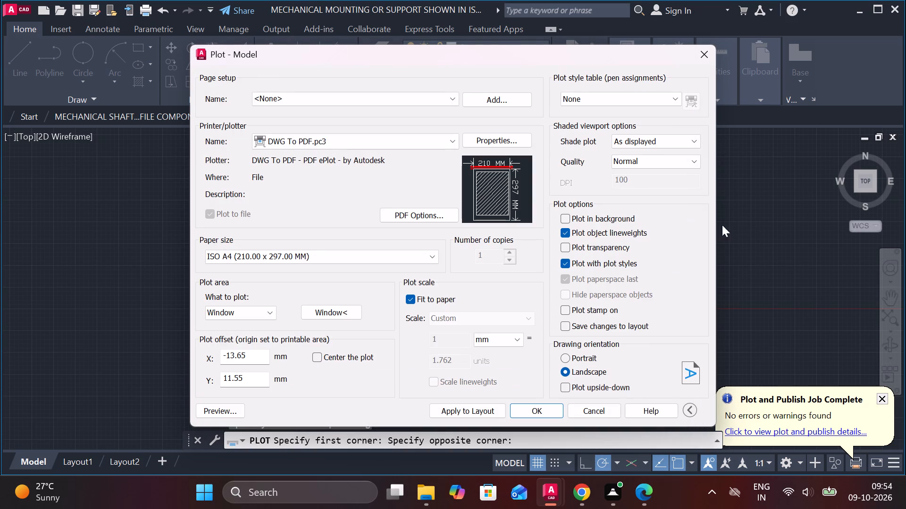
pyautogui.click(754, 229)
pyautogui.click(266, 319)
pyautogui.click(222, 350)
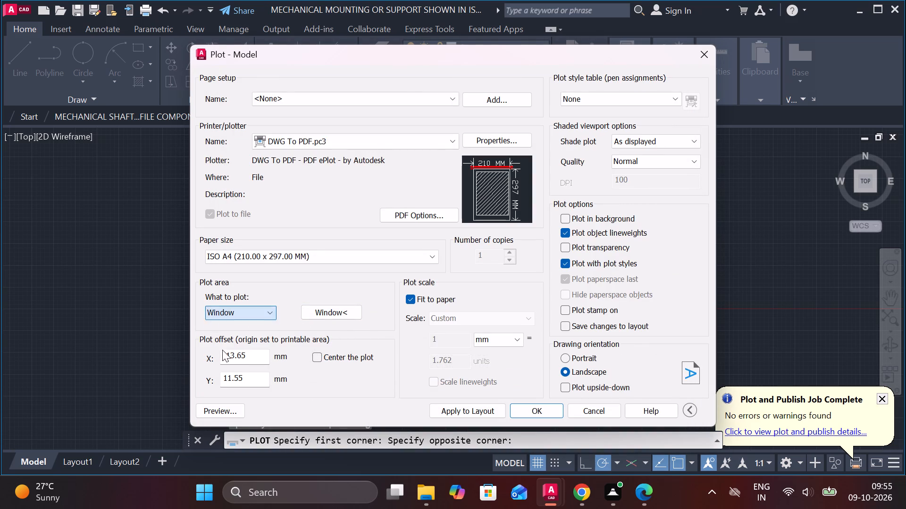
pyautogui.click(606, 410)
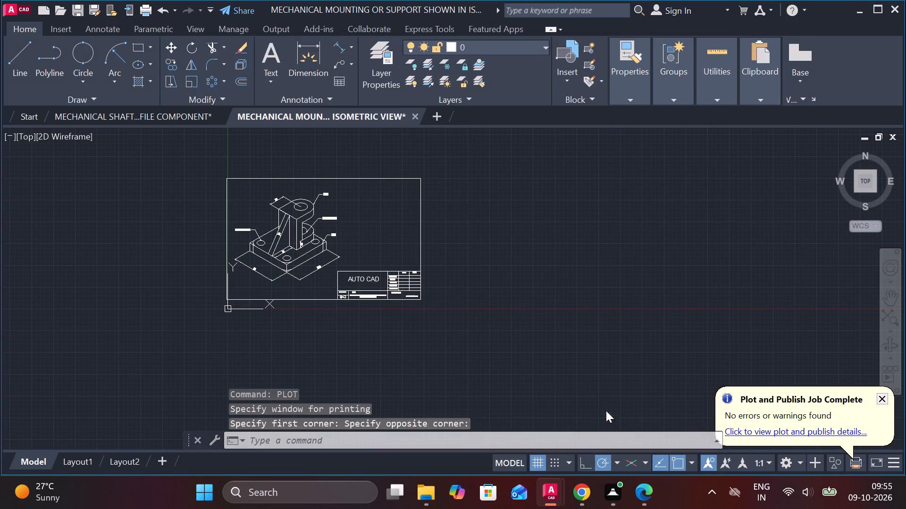
# Start a plot of the model with the DWG To PDF.pc3 plotter and landscape orientation.
pyautogui.press('p')
pyautogui.write('LO')
pyautogui.click(617, 390)
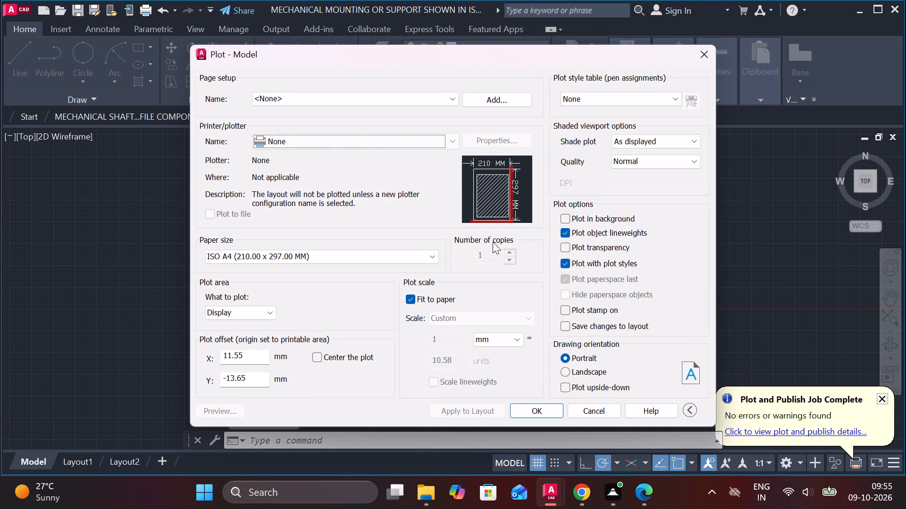
pyautogui.click(394, 144)
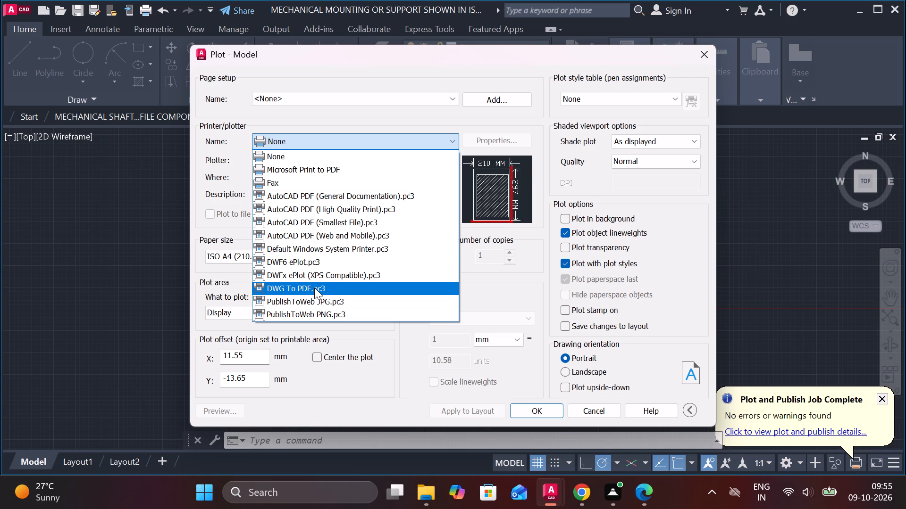
pyautogui.click(314, 287)
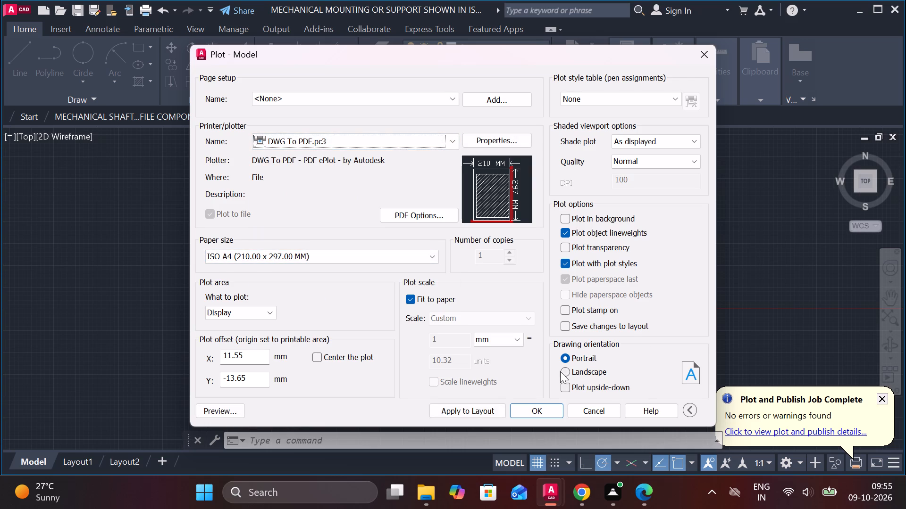
pyautogui.click(569, 372)
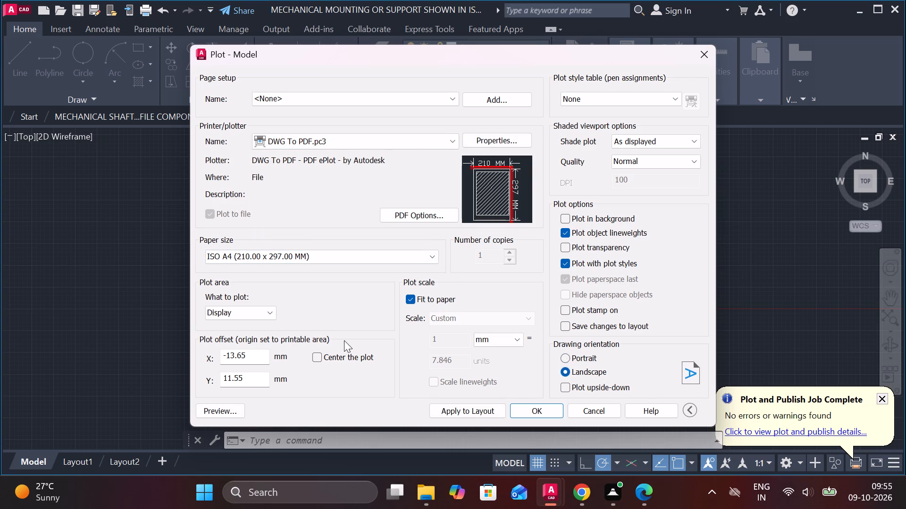
# Set the plot area to a window from the sheet border's lower-right corner to just beyond its upper-left corner.
pyautogui.click(267, 312)
pyautogui.click(251, 351)
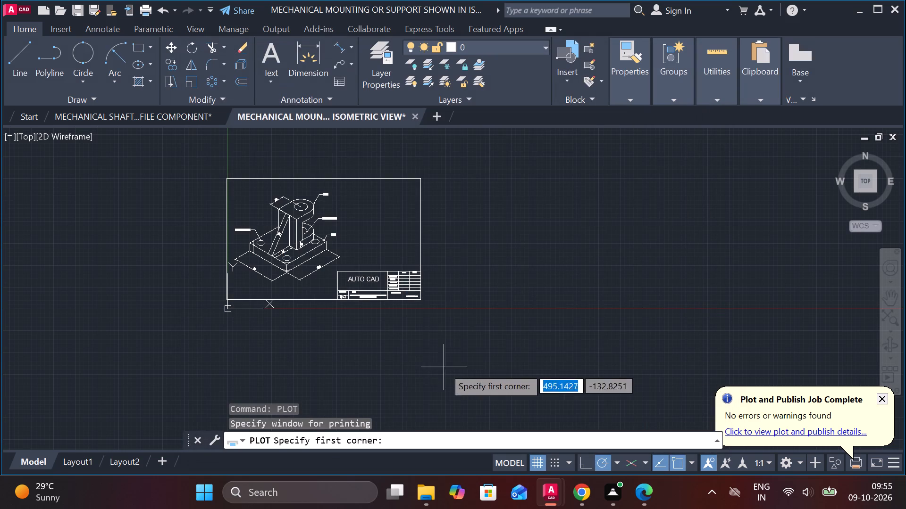
pyautogui.scroll(2, 423, 321)
pyautogui.click(418, 274)
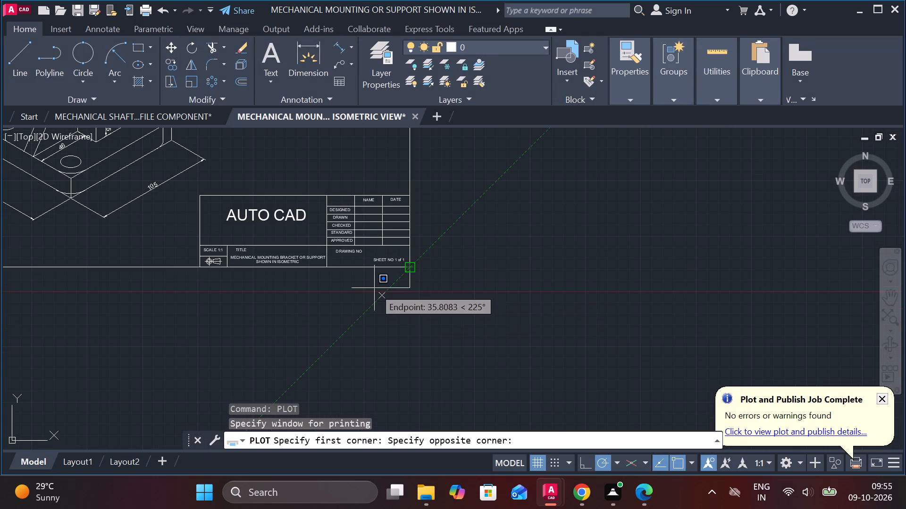
pyautogui.scroll(-2, 374, 288)
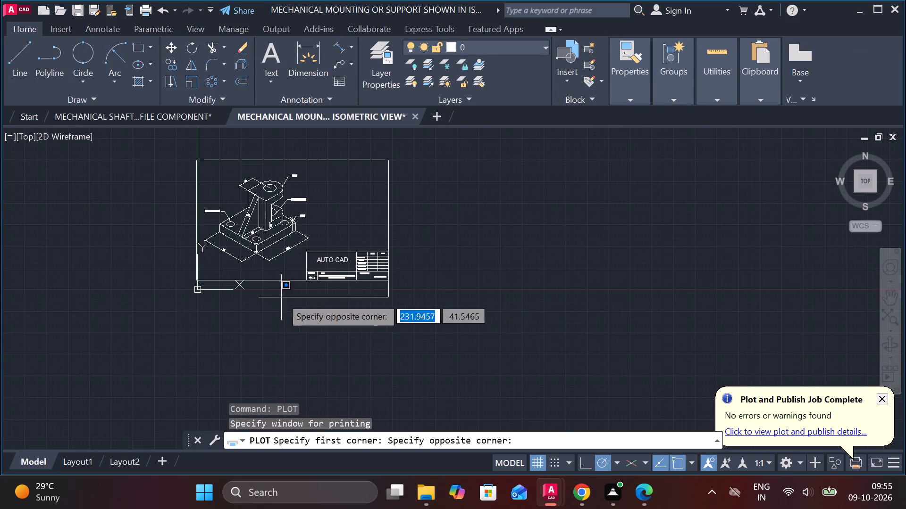
pyautogui.moveTo(217, 179); pyautogui.dragTo(282, 240, button='middle')
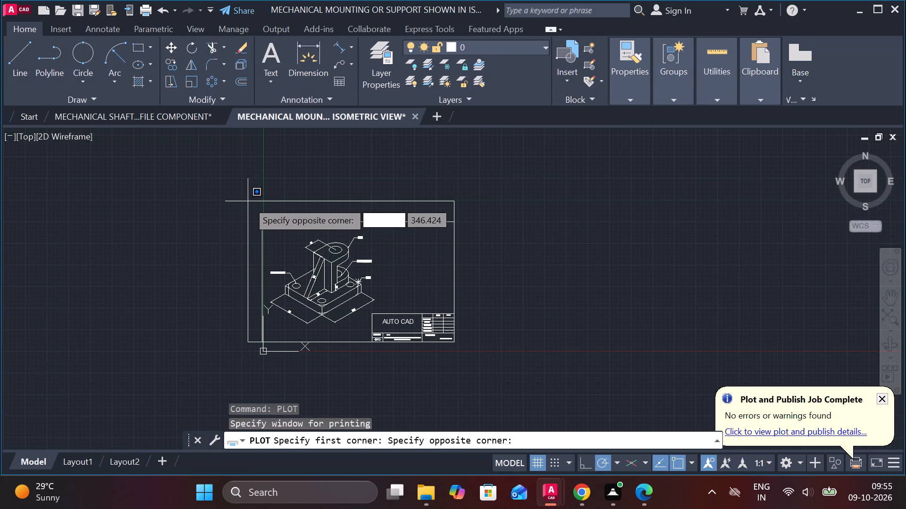
pyautogui.click(248, 201)
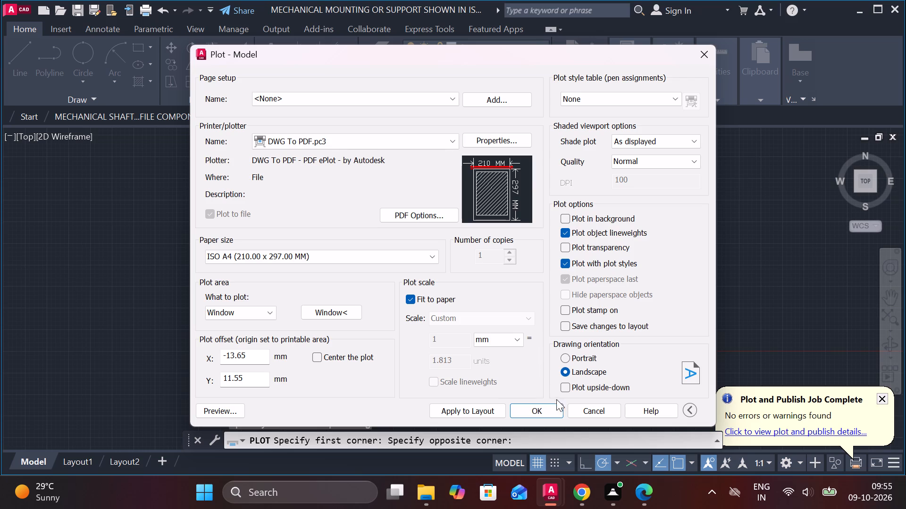
# Plot the windowed area to a PDF file in Documents under the proposed name and check the sheet.
pyautogui.click(537, 410)
pyautogui.click(659, 374)
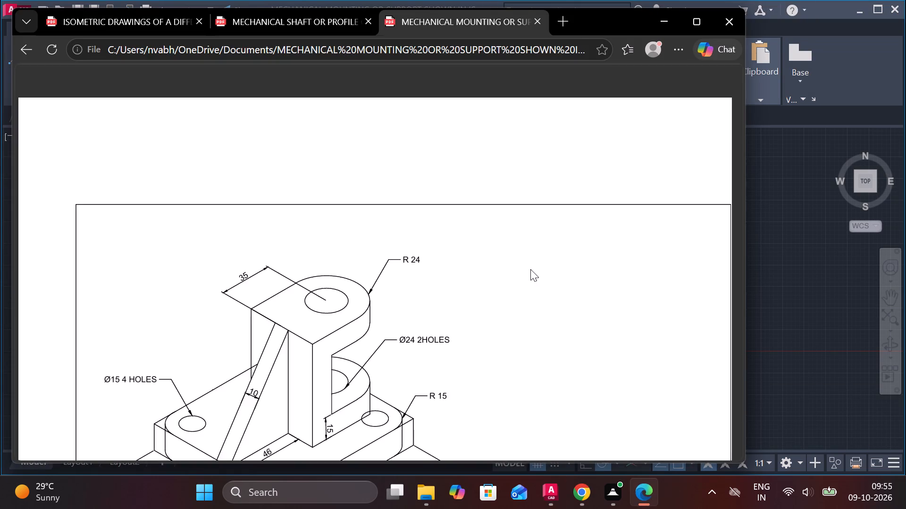
pyautogui.scroll(-2, 518, 296)
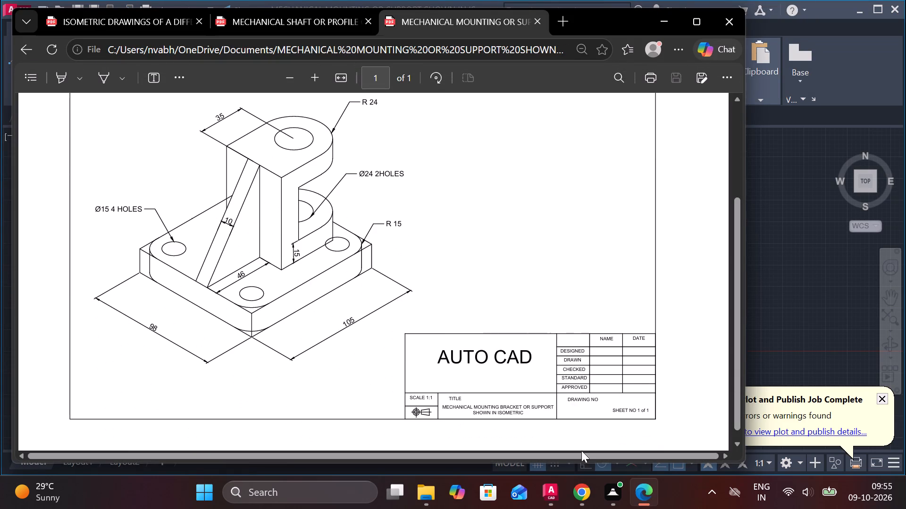